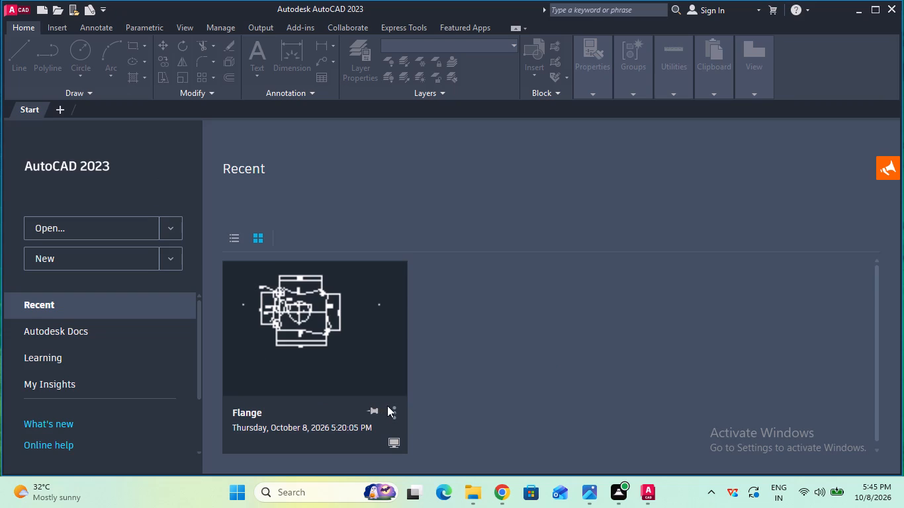
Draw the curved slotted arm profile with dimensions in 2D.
Remove the Flange drawing from the list of recent files.
{"action": "left_click", "coordinate": [391, 405]}
{"action": "left_click", "coordinate": [392, 411]}
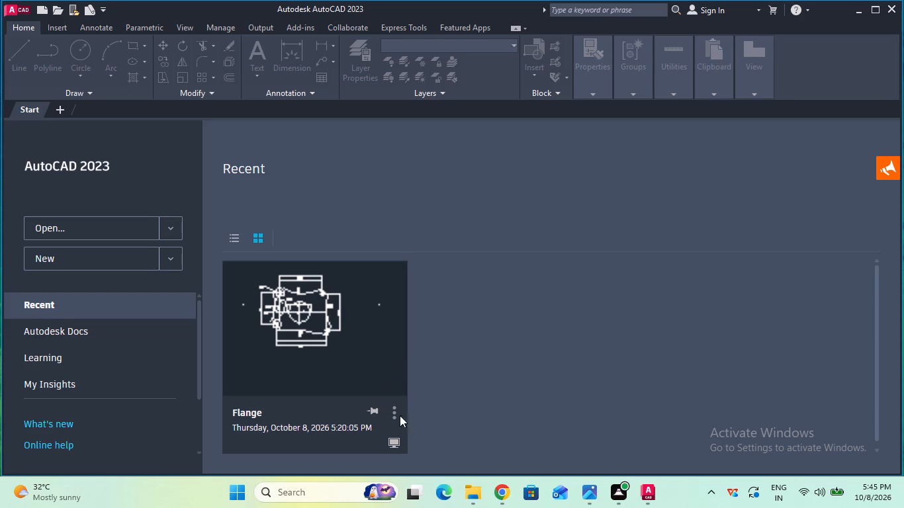
{"action": "left_click", "coordinate": [391, 417]}
{"action": "left_click", "coordinate": [393, 413]}
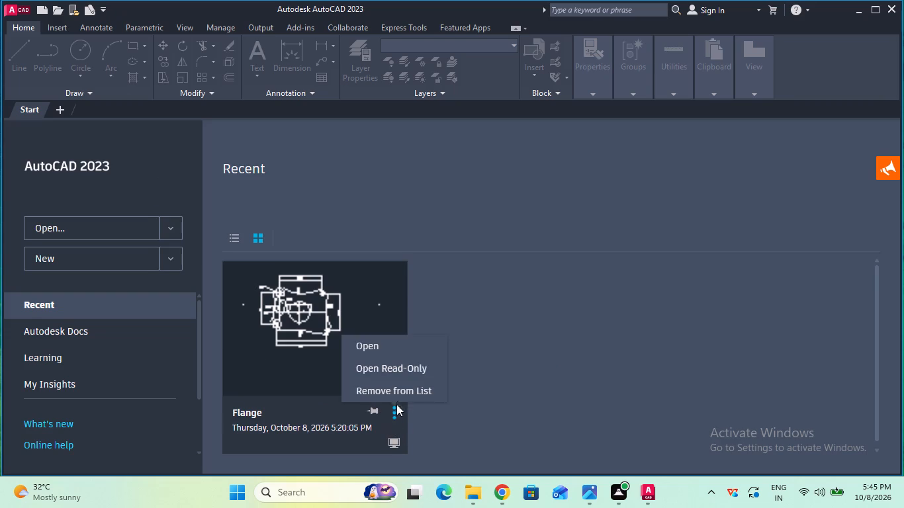
{"action": "left_click", "coordinate": [400, 392]}
Create a new blank drawing.
{"action": "left_click", "coordinate": [120, 259]}
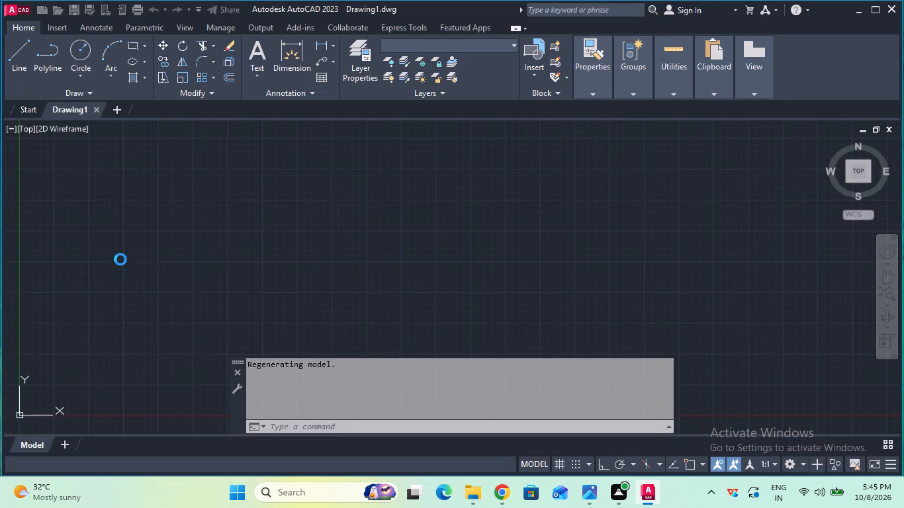
Turn on command logging with LOGFILEON.
{"action": "left_click", "coordinate": [443, 424]}
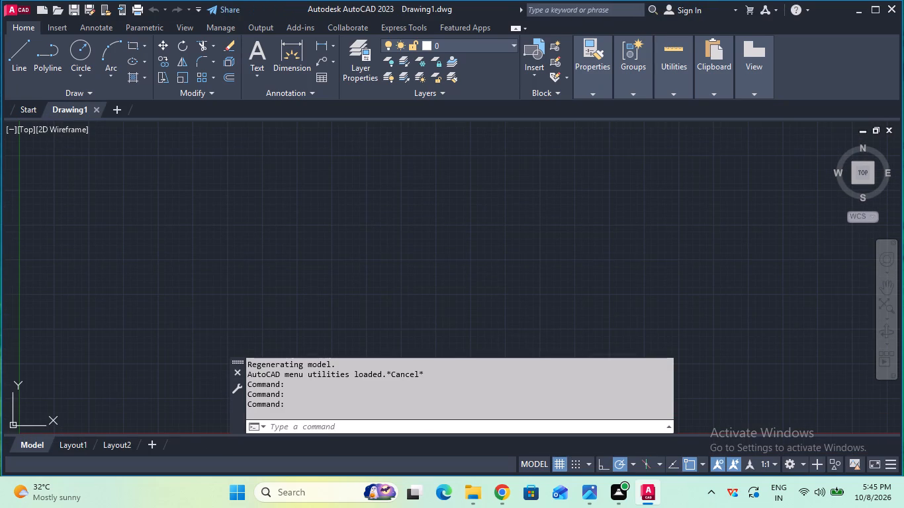
{"action": "type", "text": "logf"}
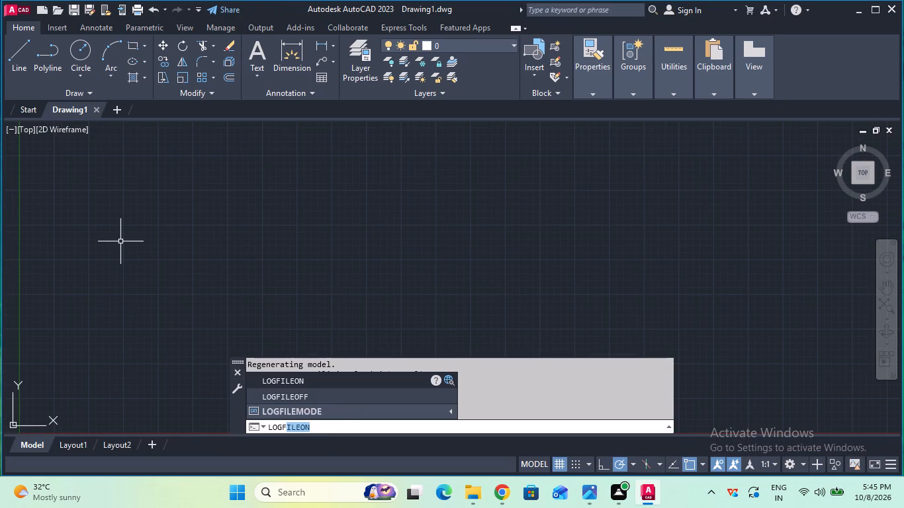
{"action": "left_click", "coordinate": [306, 377]}
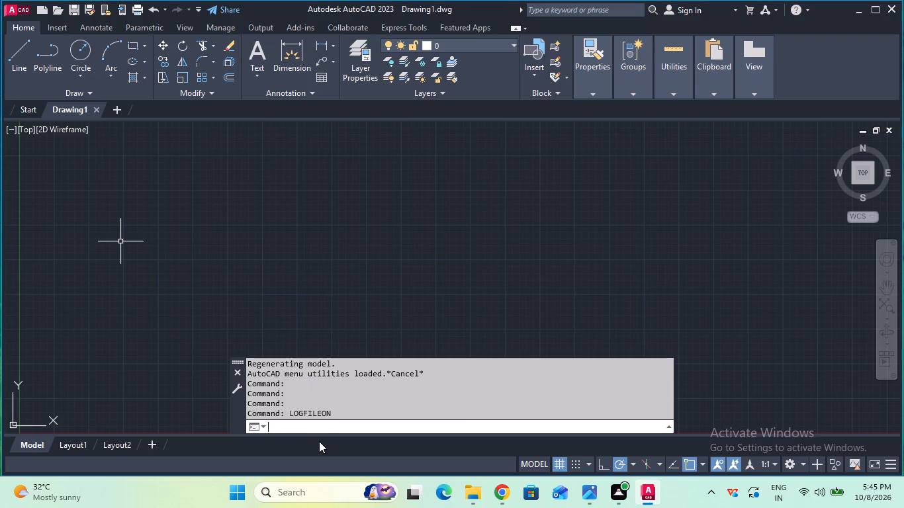
Configure the drawing units with a length precision of 0 and millimeters as the insertion scale.
{"action": "left_click", "coordinate": [322, 424]}
{"action": "type", "text": "unit"}
{"action": "key", "text": "s"}
{"action": "key", "text": "Return"}
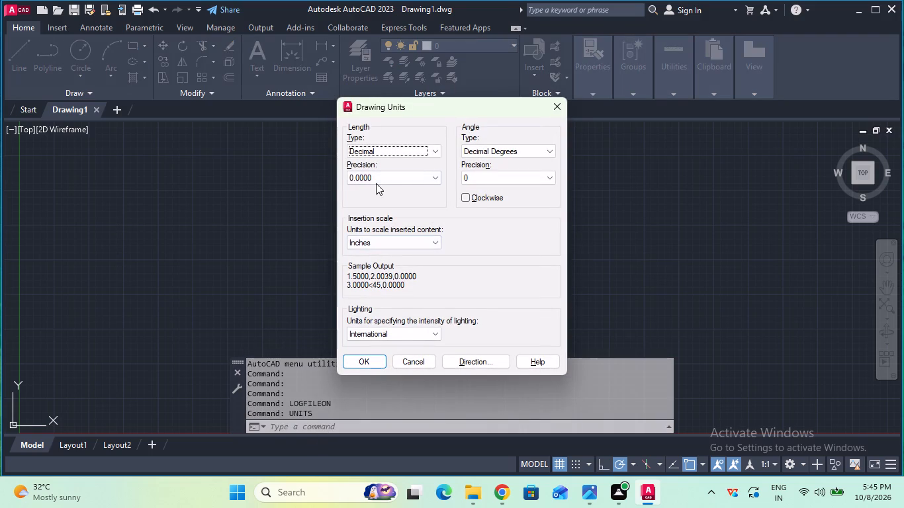
{"action": "left_click", "coordinate": [376, 179]}
{"action": "left_click", "coordinate": [376, 186]}
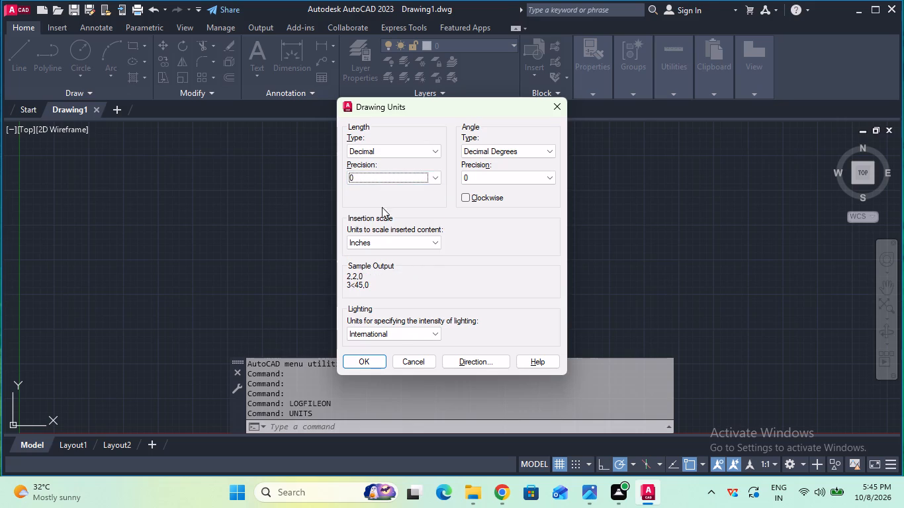
{"action": "left_click", "coordinate": [404, 241]}
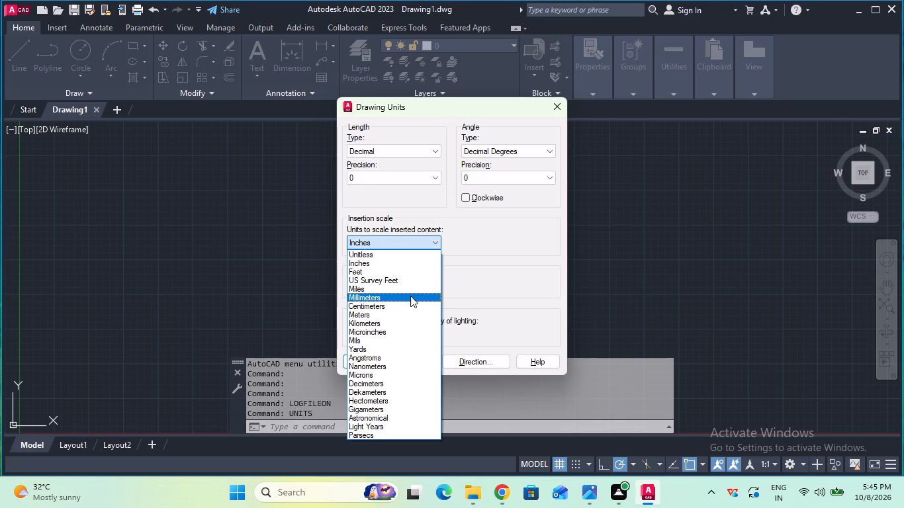
{"action": "left_click", "coordinate": [410, 296]}
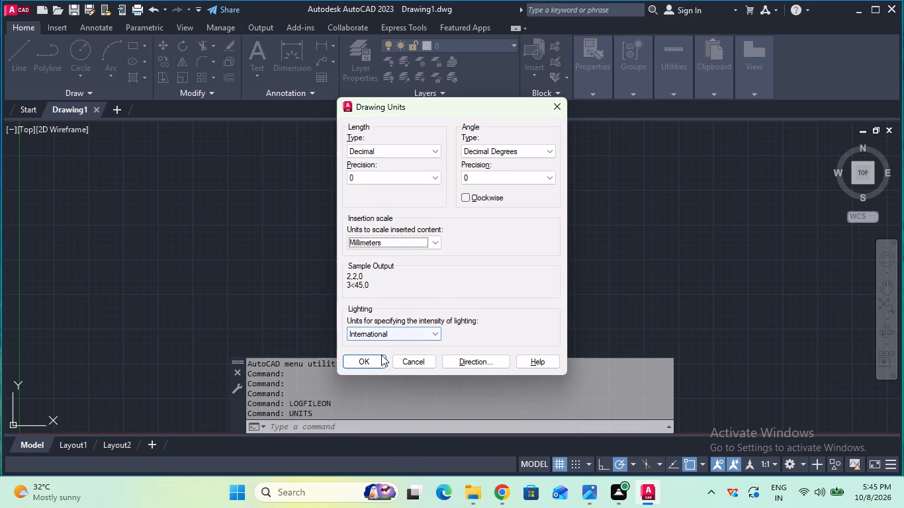
{"action": "left_click", "coordinate": [380, 357]}
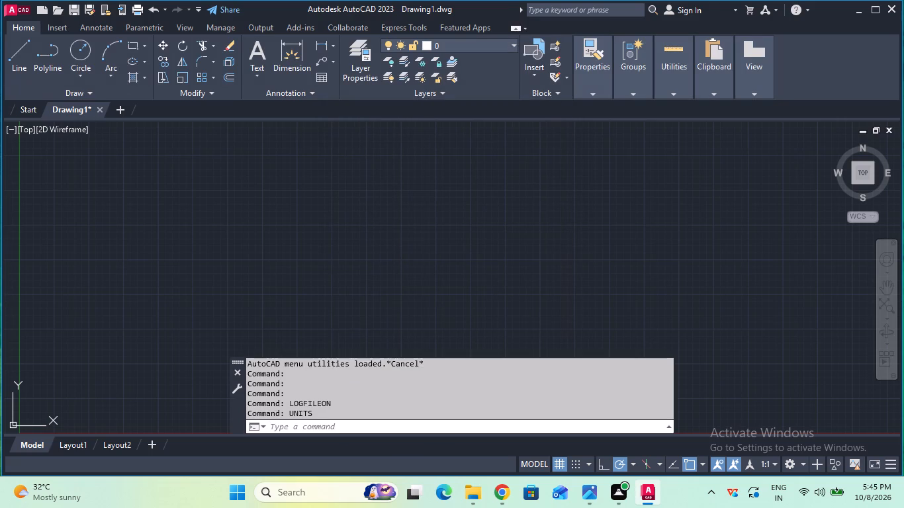
Modify the Standard dimension style's primary units to a linear precision of 0.
{"action": "left_click", "coordinate": [328, 423]}
{"action": "key", "text": "d"}
{"action": "key", "text": "Return"}
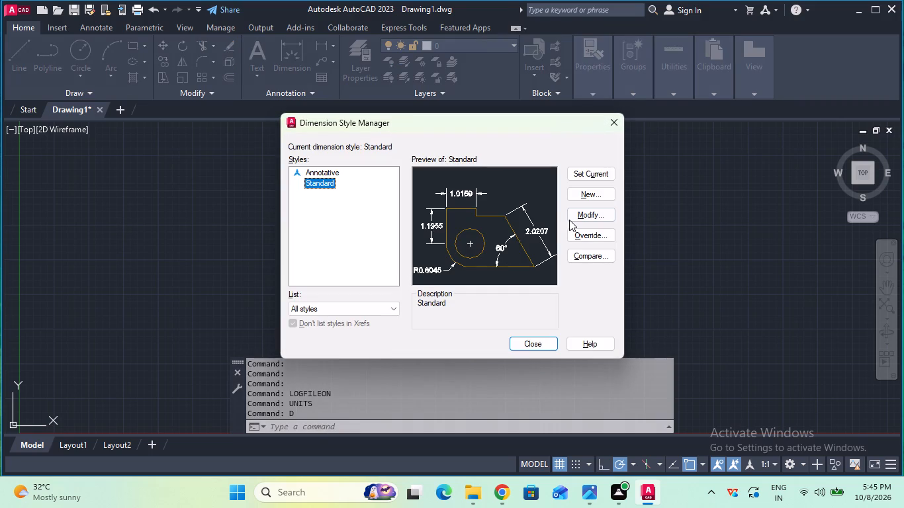
{"action": "left_click", "coordinate": [569, 220]}
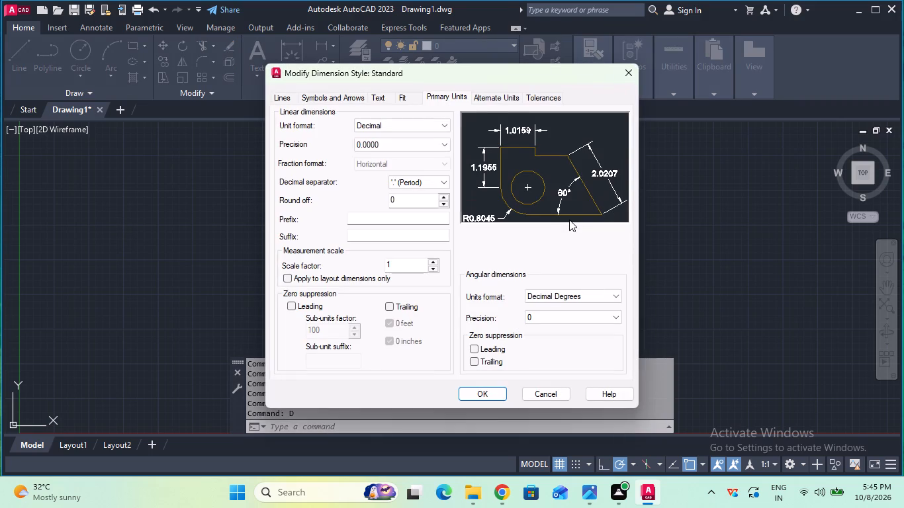
{"action": "left_click", "coordinate": [430, 145]}
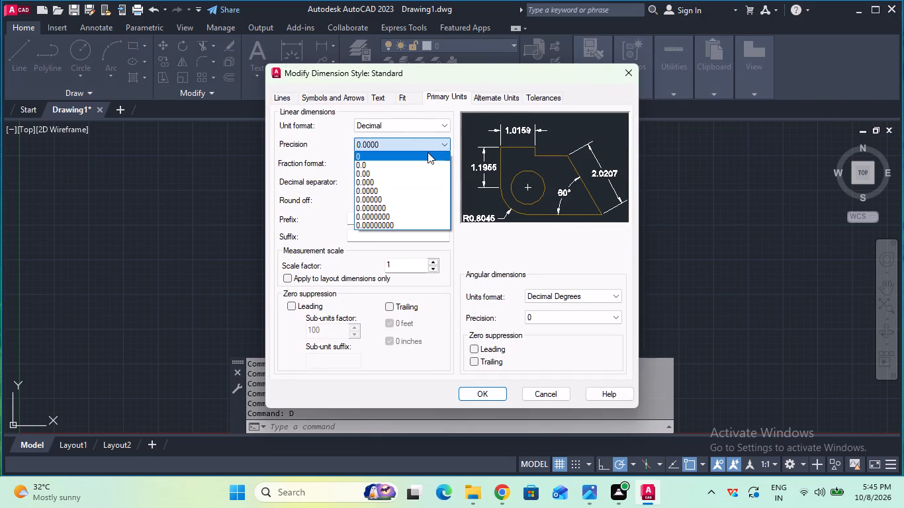
{"action": "left_click", "coordinate": [428, 152]}
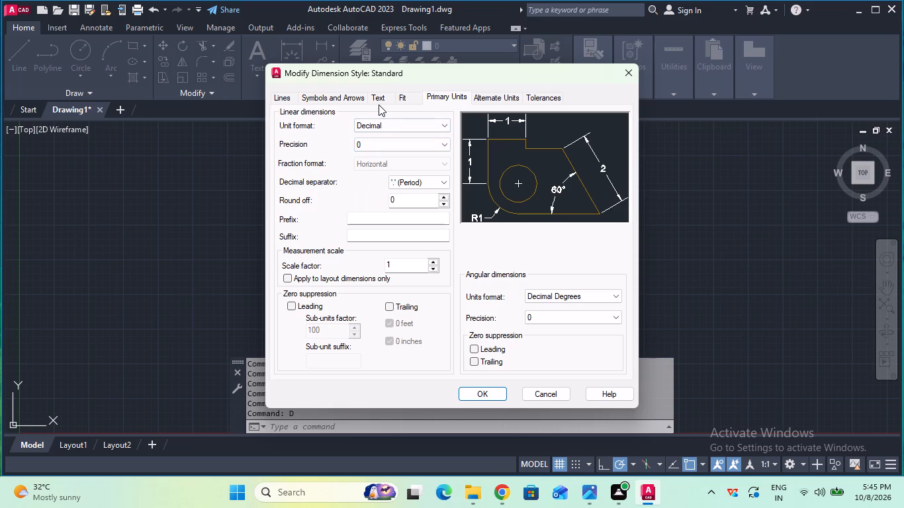
Set the Standard dimension style's text height to 6 and its text alignment to ISO standard.
{"action": "left_click", "coordinate": [379, 104]}
{"action": "left_click", "coordinate": [380, 101]}
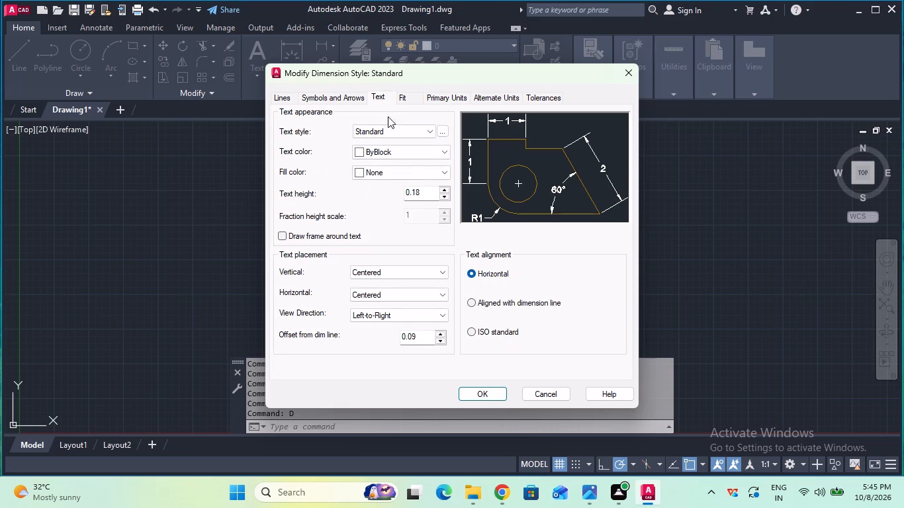
{"action": "left_click", "coordinate": [420, 196]}
{"action": "key", "text": "BackSpace"}
{"action": "key", "text": "BackSpace"}
{"action": "key", "text": "BackSpace"}
{"action": "key", "text": "BackSpace"}
{"action": "key", "text": "BackSpace"}
{"action": "key", "text": "BackSpace"}
{"action": "key", "text": "BackSpace"}
{"action": "key", "text": "BackSpace"}
{"action": "key", "text": "BackSpace"}
{"action": "key", "text": "BackSpace"}
{"action": "key", "text": "BackSpace"}
{"action": "key", "text": "BackSpace"}
{"action": "key", "text": "6"}
{"action": "left_click", "coordinate": [468, 330]}
{"action": "left_click", "coordinate": [480, 394]}
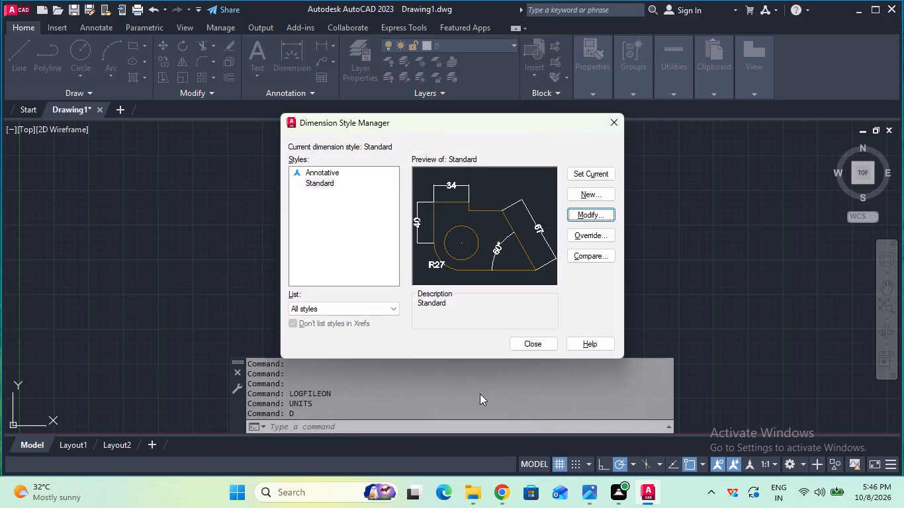
Make the Standard dimension style current and close the style manager.
{"action": "left_click", "coordinate": [576, 169]}
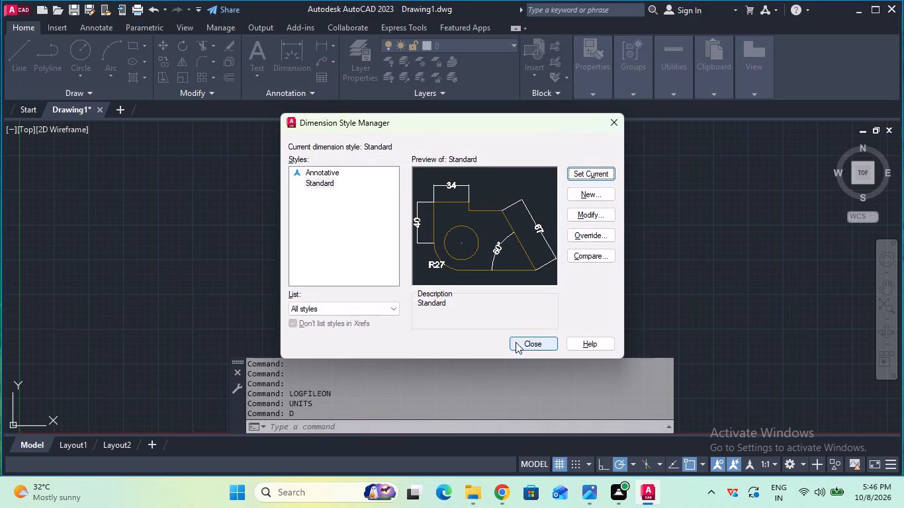
{"action": "left_click", "coordinate": [516, 342]}
Set the model space limits from a lower corner of 0,0 to an upper corner of 100,100.
{"action": "left_click", "coordinate": [444, 421]}
{"action": "type", "text": "lim"}
{"action": "key", "text": "Return"}
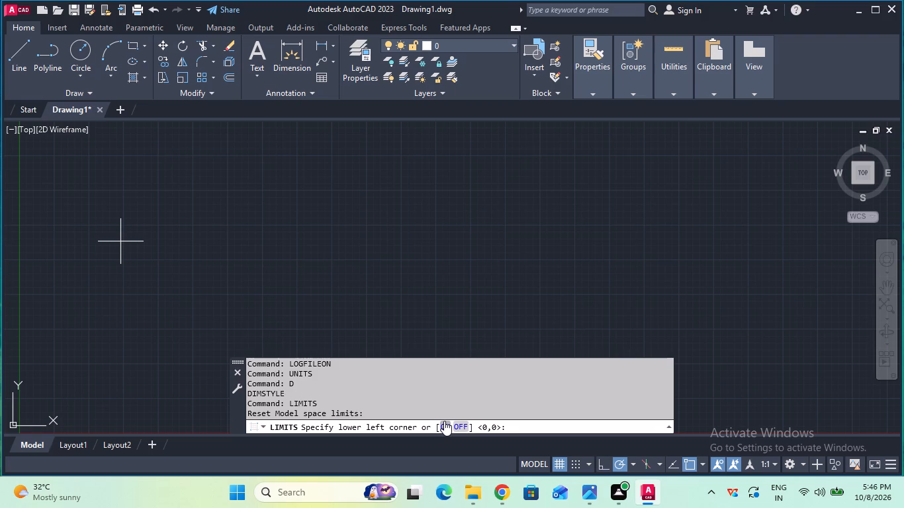
{"action": "type", "text": "0,0"}
{"action": "key", "text": "Return"}
{"action": "type", "text": "100,100"}
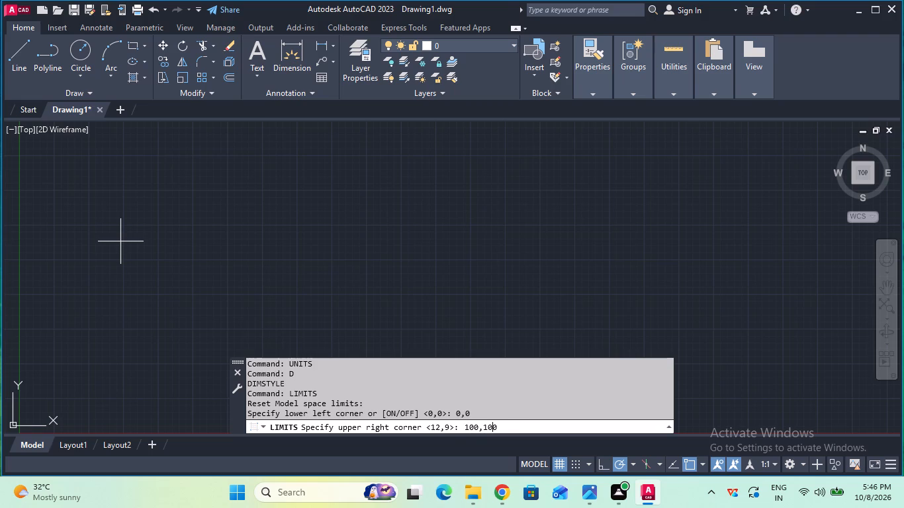
{"action": "key", "text": "Return"}
{"action": "key", "text": "z"}
{"action": "key", "text": "Return"}
{"action": "key", "text": "a"}
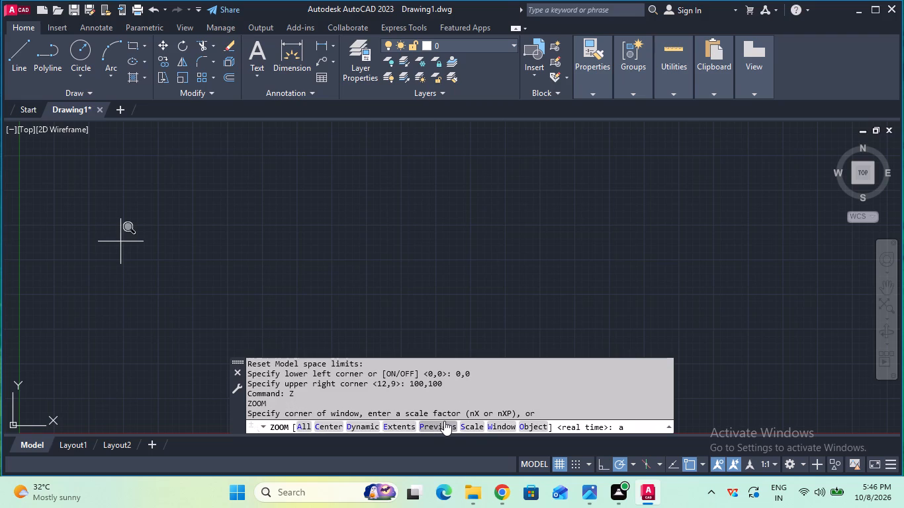
{"action": "key", "text": "Return"}
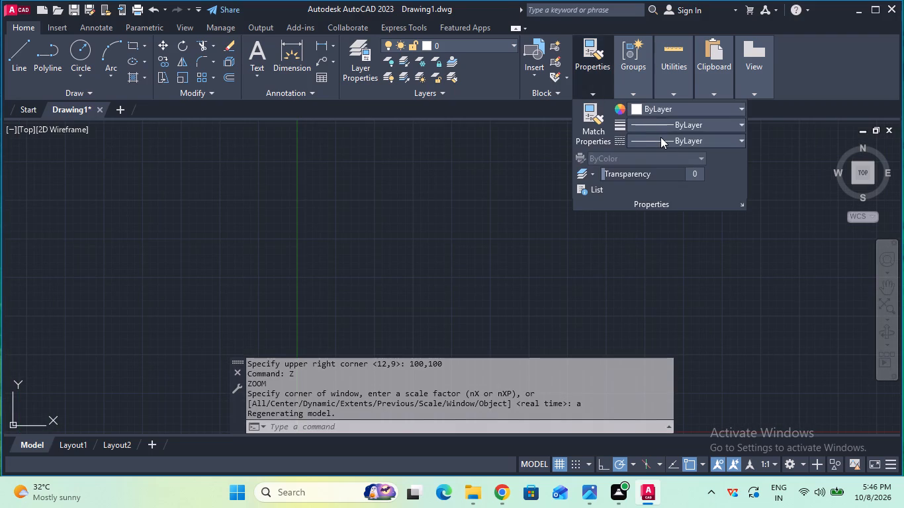
Load the CENTER linetype from acad.lin into the drawing.
{"action": "left_click", "coordinate": [660, 137]}
{"action": "left_click", "coordinate": [679, 200]}
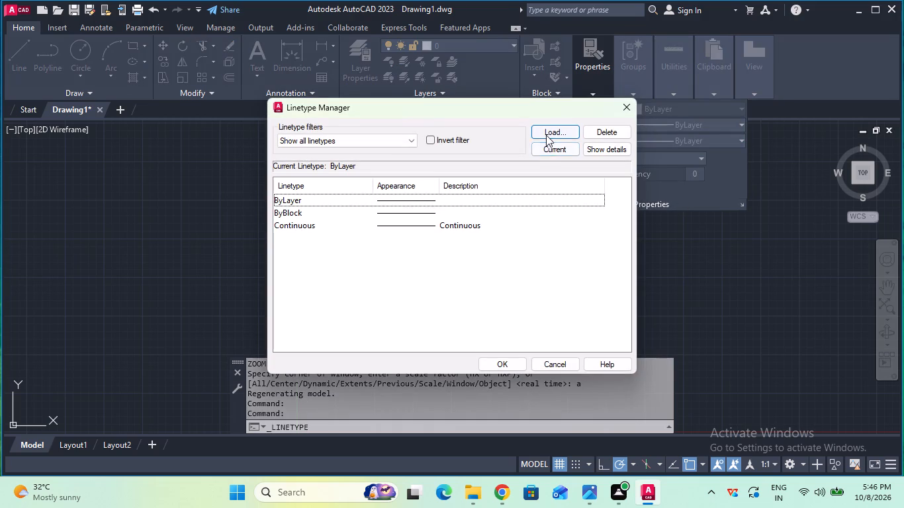
{"action": "left_click", "coordinate": [546, 135]}
{"action": "scroll", "coordinate": [506, 234], "scroll_direction": "down", "scroll_amount": 2}
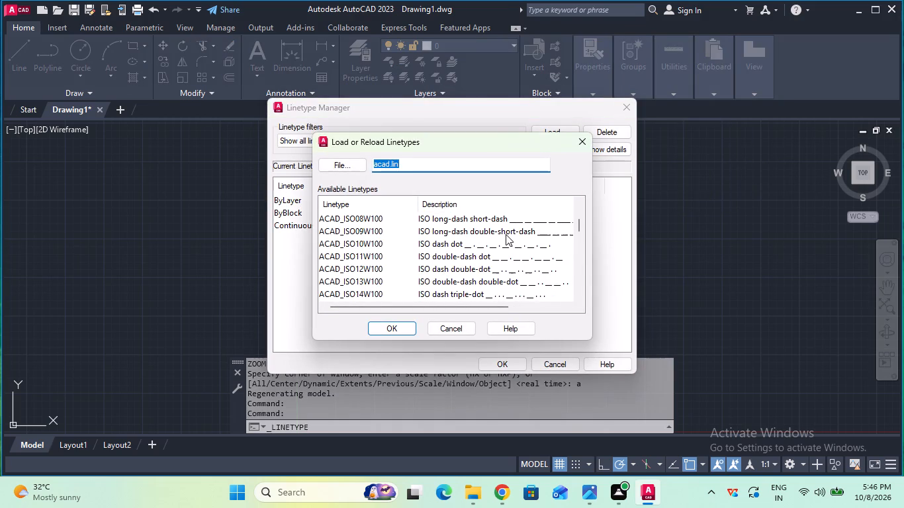
{"action": "scroll", "coordinate": [506, 234], "scroll_direction": "down", "scroll_amount": 2}
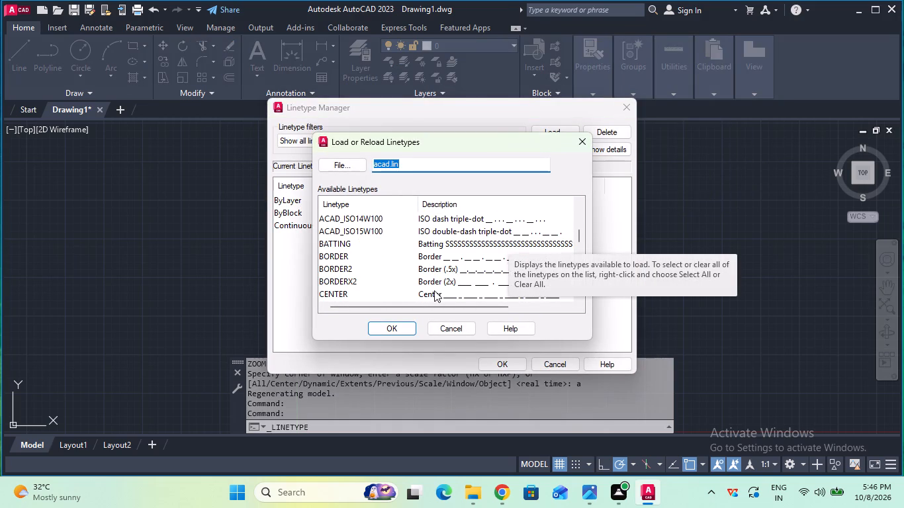
{"action": "left_click", "coordinate": [434, 290]}
{"action": "left_click", "coordinate": [396, 329]}
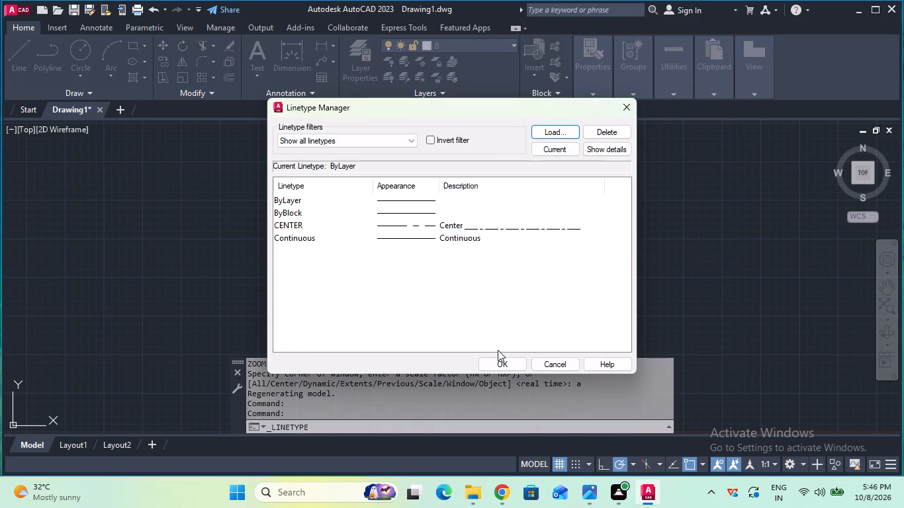
{"action": "left_click", "coordinate": [499, 358]}
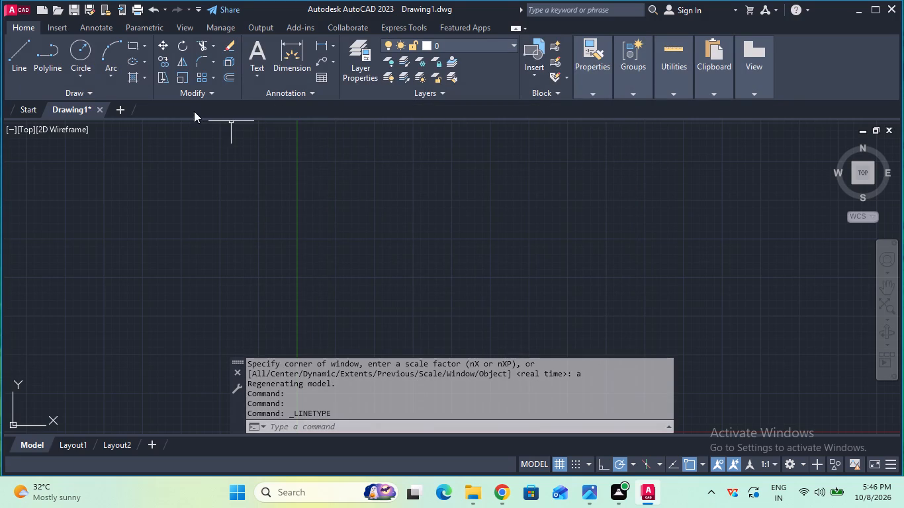
Draw a circle of radius 34 centred near the middle of the drawing area.
{"action": "left_click", "coordinate": [77, 55]}
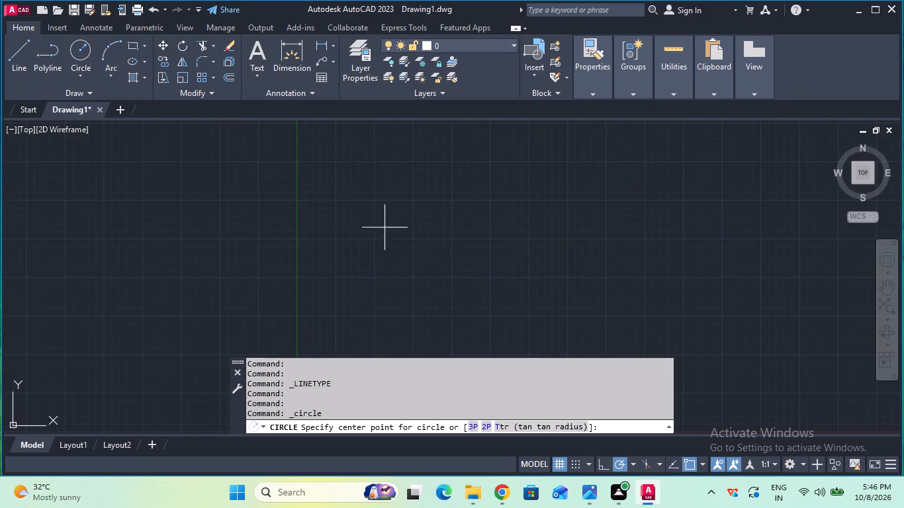
{"action": "left_click", "coordinate": [449, 267]}
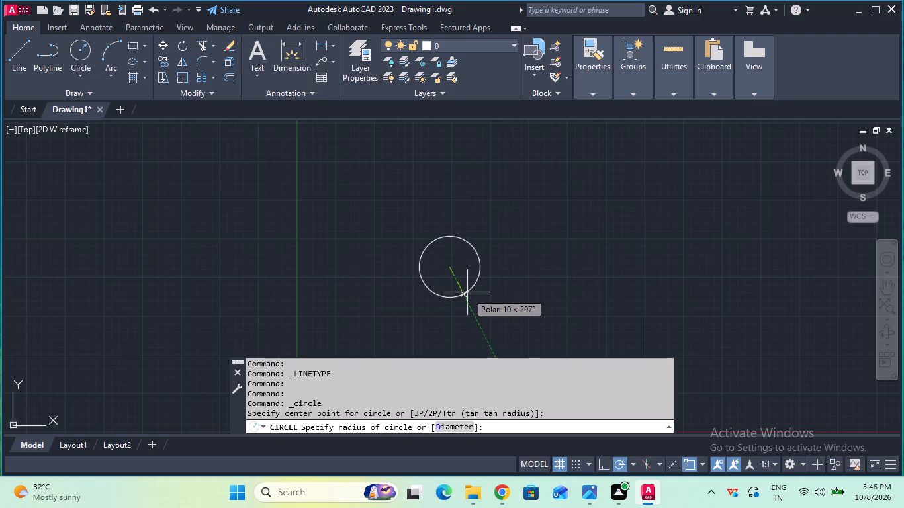
{"action": "type", "text": "34"}
{"action": "key", "text": "Return"}
Move the radius 34 circle by its centre to an open area up and to the right of the origin.
{"action": "scroll", "coordinate": [469, 264], "scroll_direction": "down", "scroll_amount": 3}
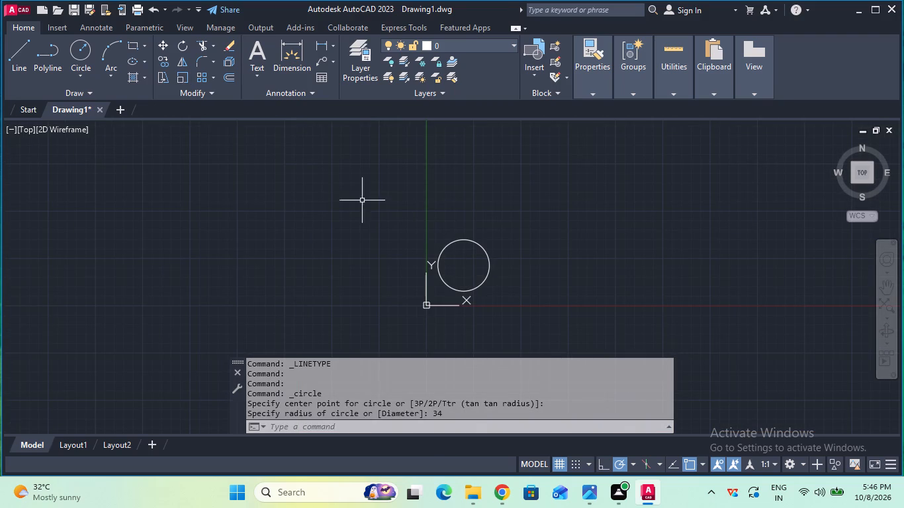
{"action": "left_click", "coordinate": [160, 48]}
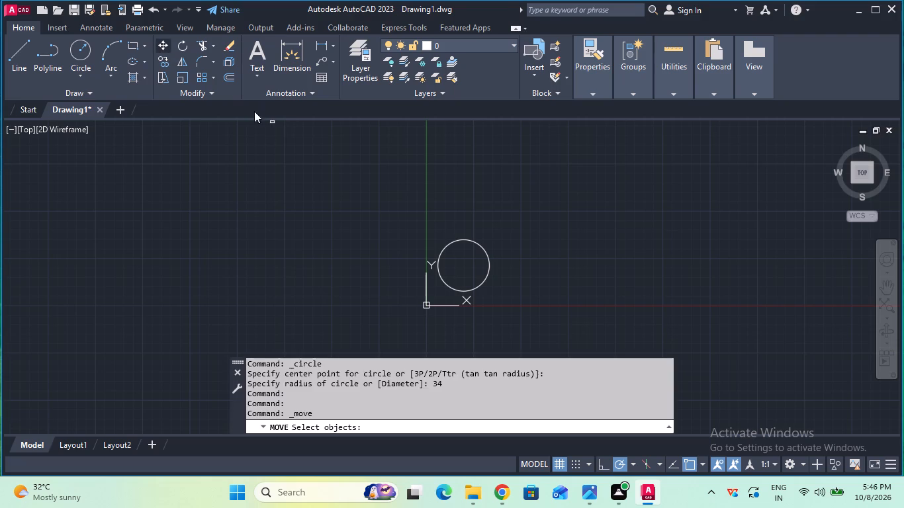
{"action": "left_click", "coordinate": [460, 239]}
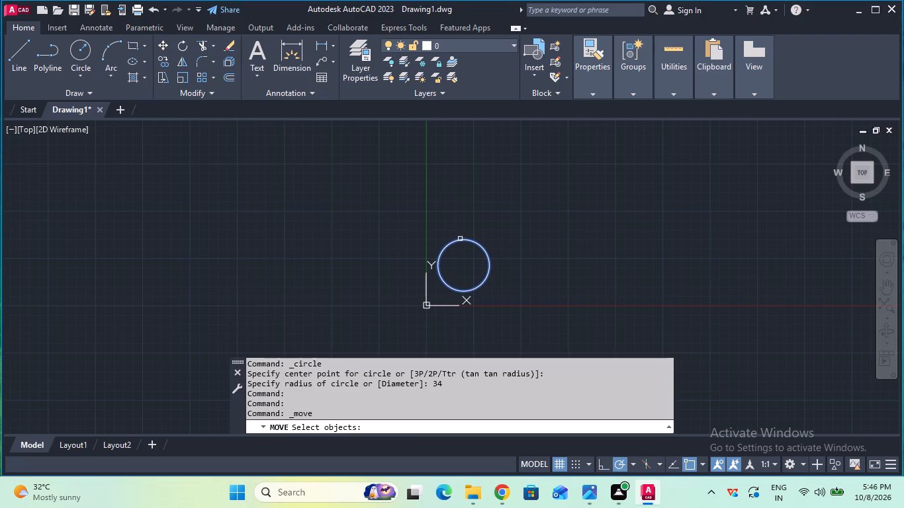
{"action": "key", "text": "Return"}
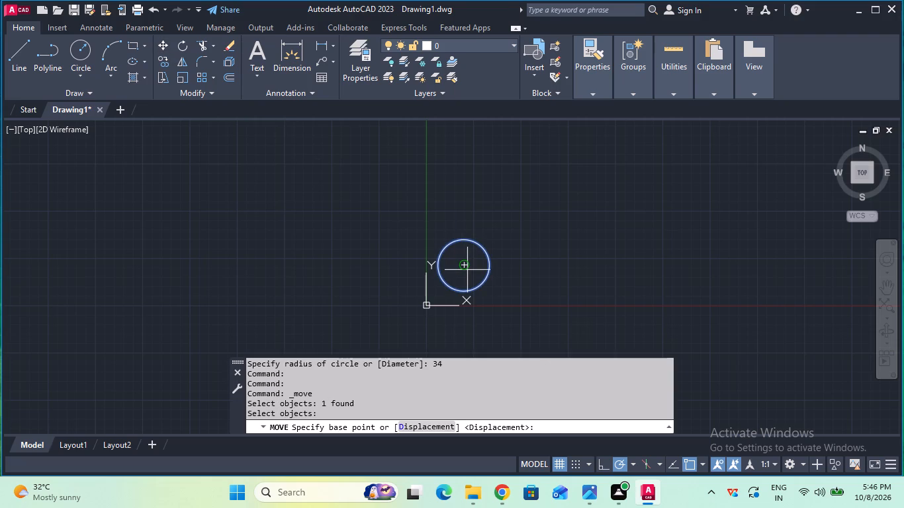
{"action": "left_click", "coordinate": [461, 266]}
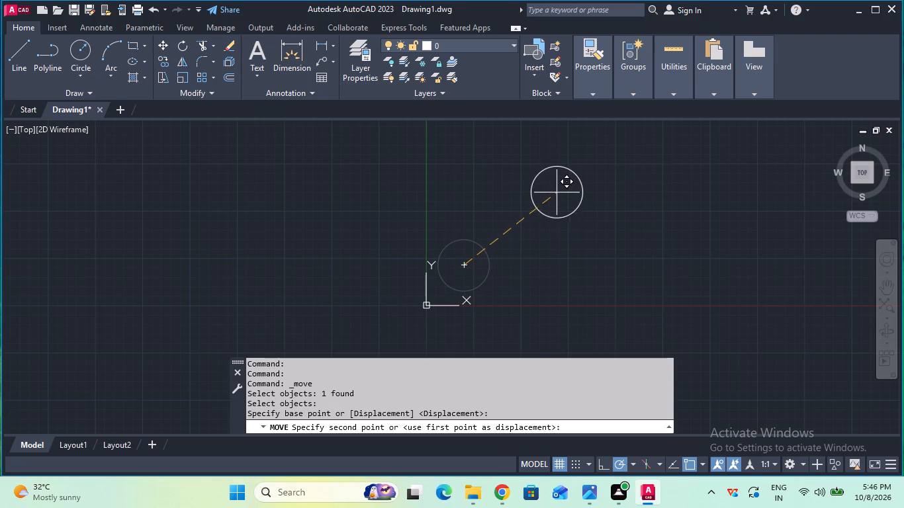
{"action": "left_click", "coordinate": [561, 183]}
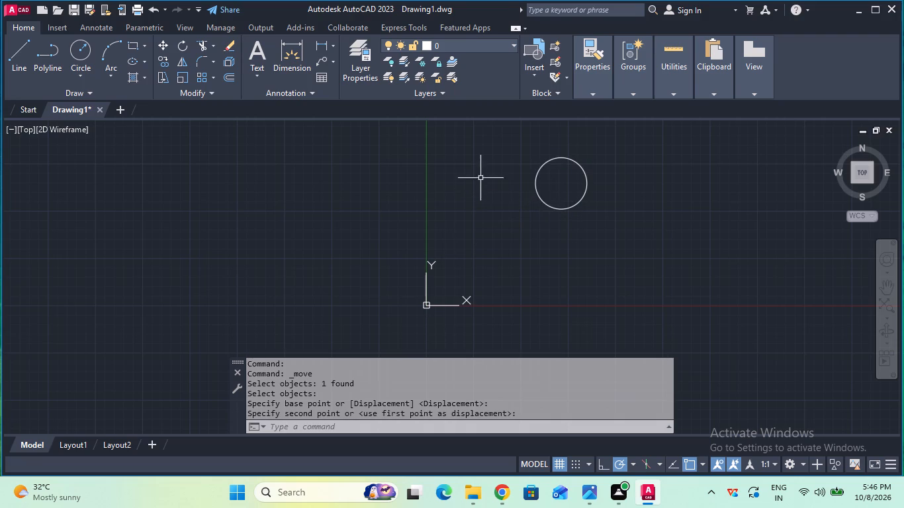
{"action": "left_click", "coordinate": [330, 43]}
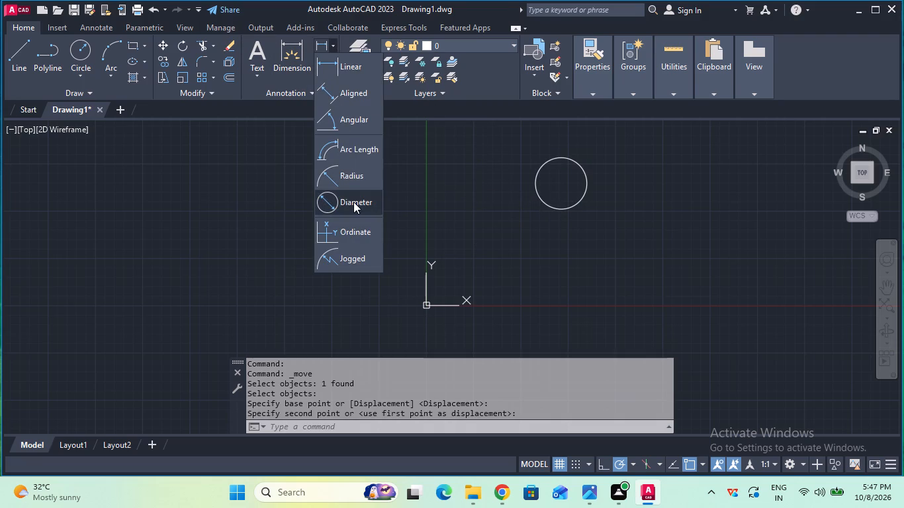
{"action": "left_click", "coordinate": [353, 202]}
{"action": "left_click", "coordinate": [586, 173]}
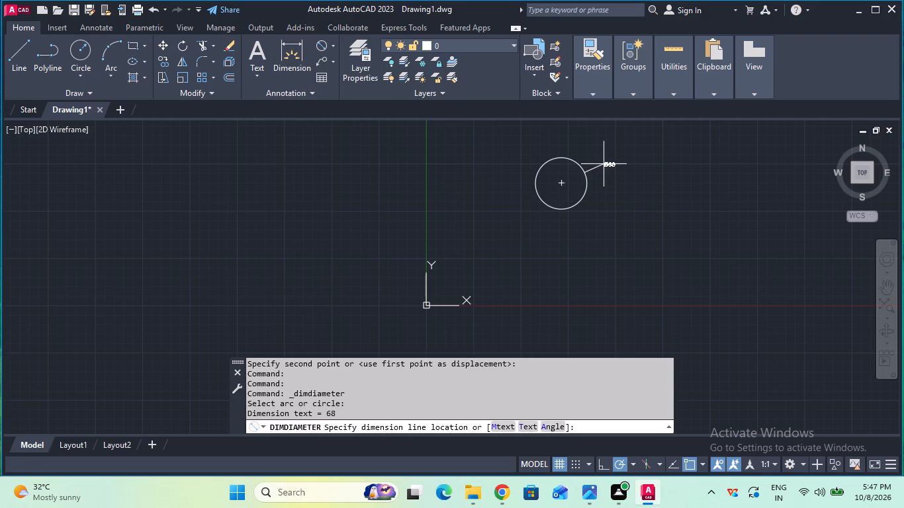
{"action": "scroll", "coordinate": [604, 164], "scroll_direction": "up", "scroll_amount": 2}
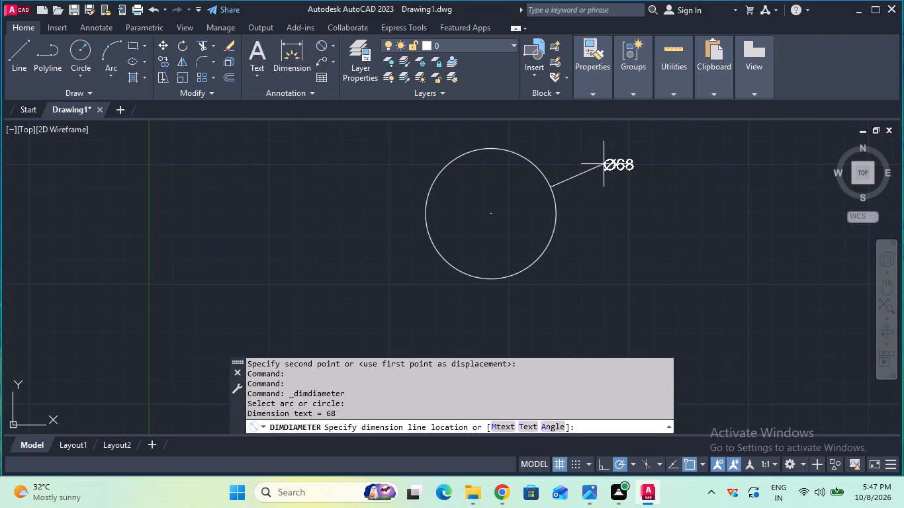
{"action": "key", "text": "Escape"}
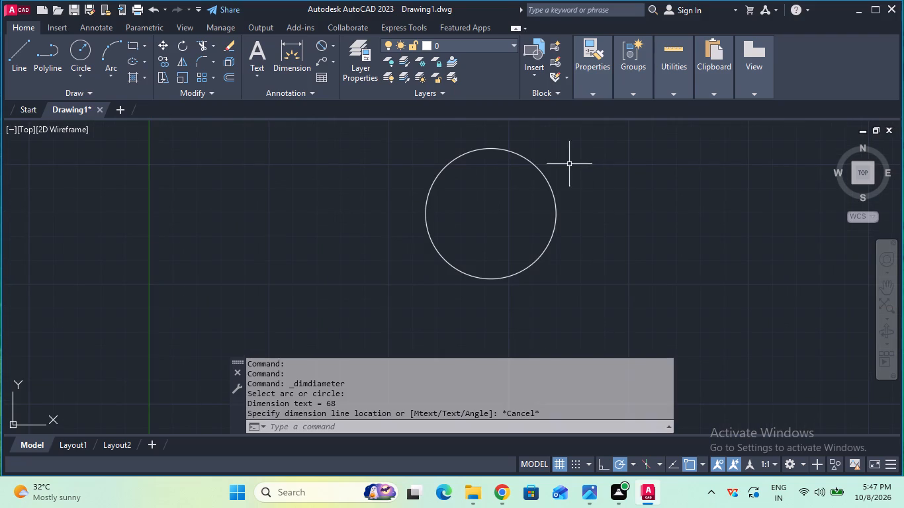
Draw a concentric circle of diameter 35 from the centre of the radius 34 circle.
{"action": "left_click", "coordinate": [89, 80]}
{"action": "left_click", "coordinate": [116, 123]}
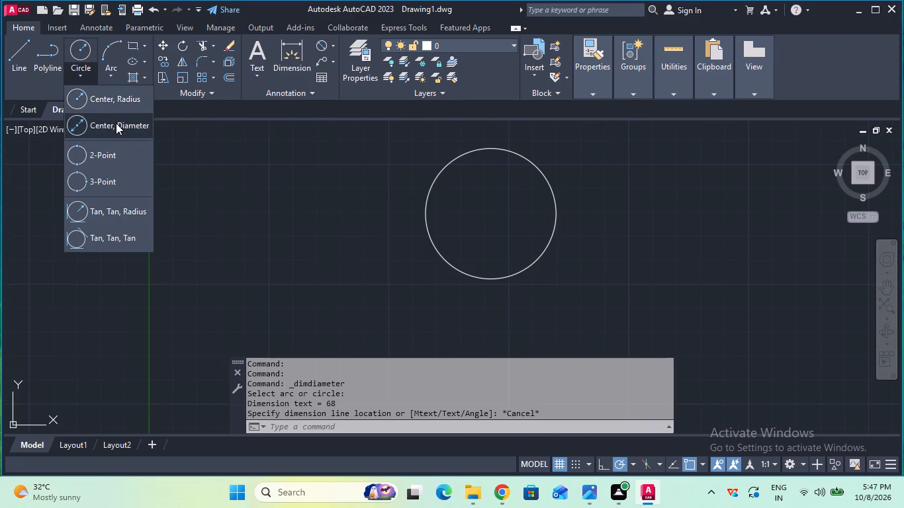
{"action": "left_click", "coordinate": [494, 214]}
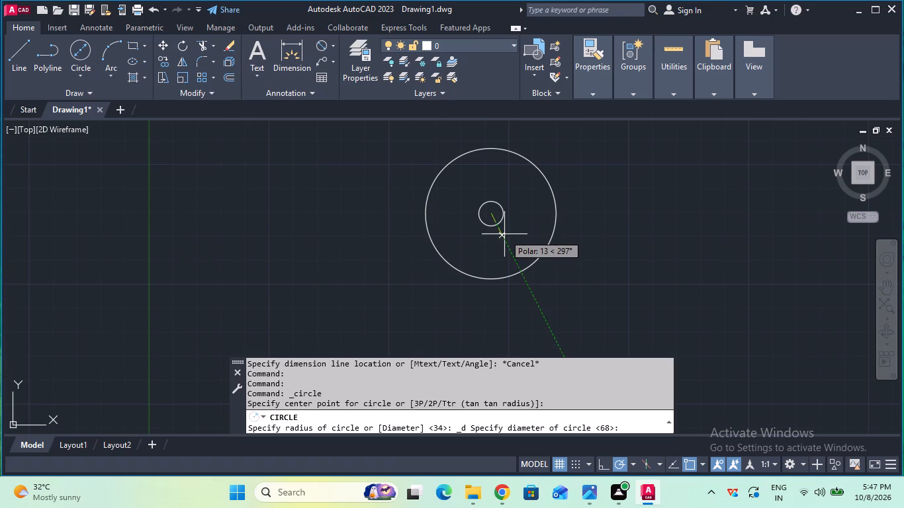
{"action": "type", "text": "35"}
{"action": "key", "text": "Return"}
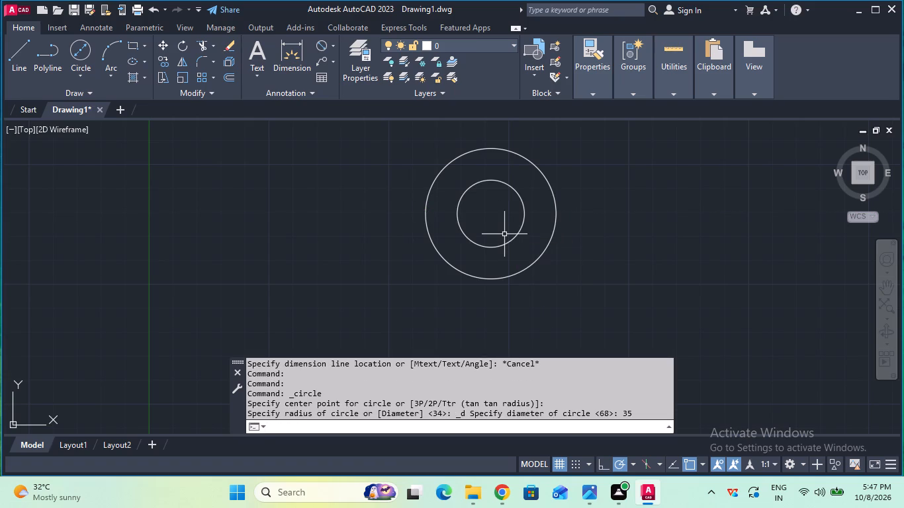
Make CENTER the current linetype and, with Ortho on, draw a vertical line from the circles' centre to the outer circle's top.
{"action": "left_click", "coordinate": [600, 92]}
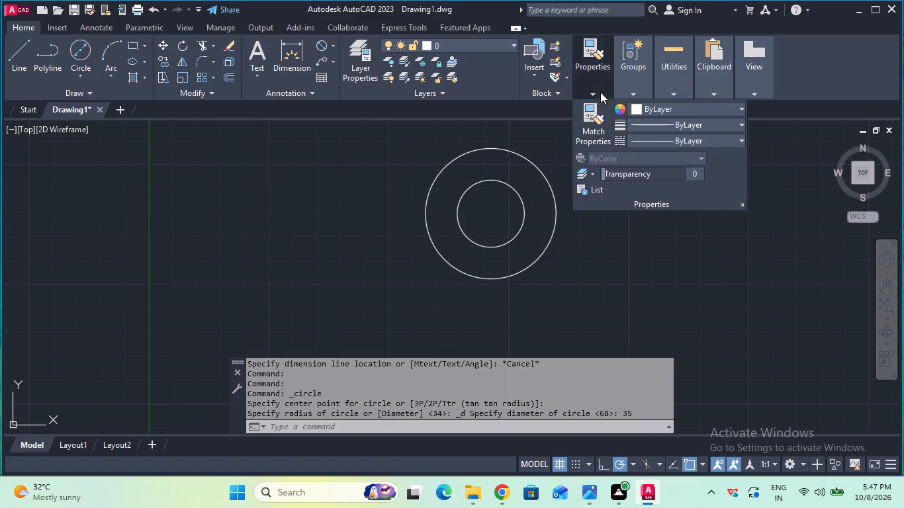
{"action": "left_click", "coordinate": [647, 135]}
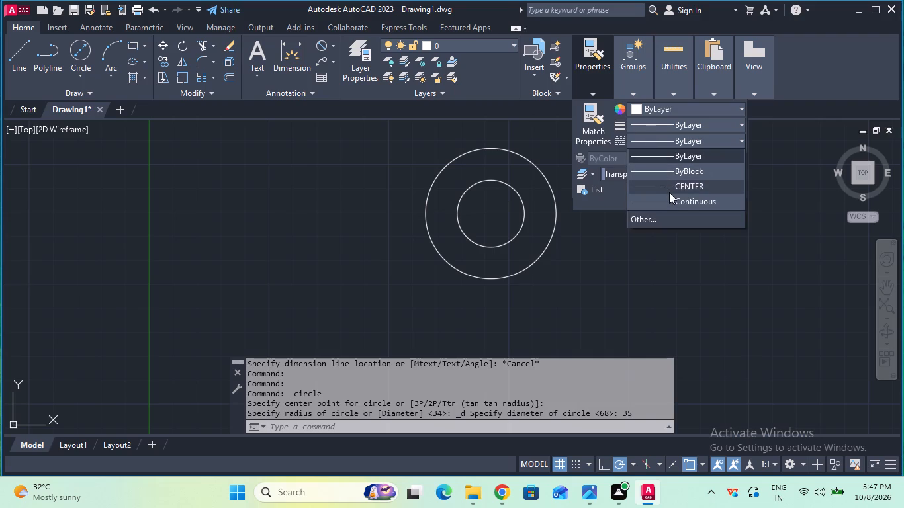
{"action": "left_click", "coordinate": [669, 192]}
{"action": "left_click", "coordinate": [28, 71]}
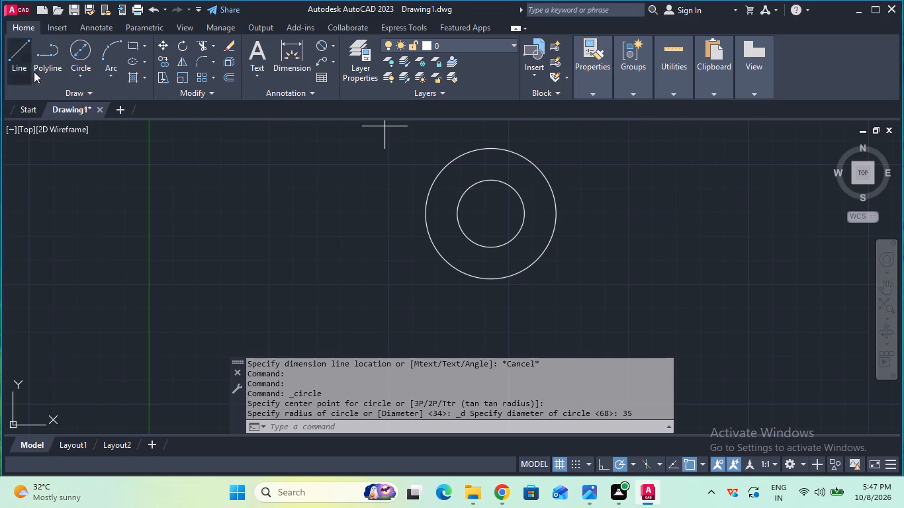
{"action": "left_click", "coordinate": [488, 211]}
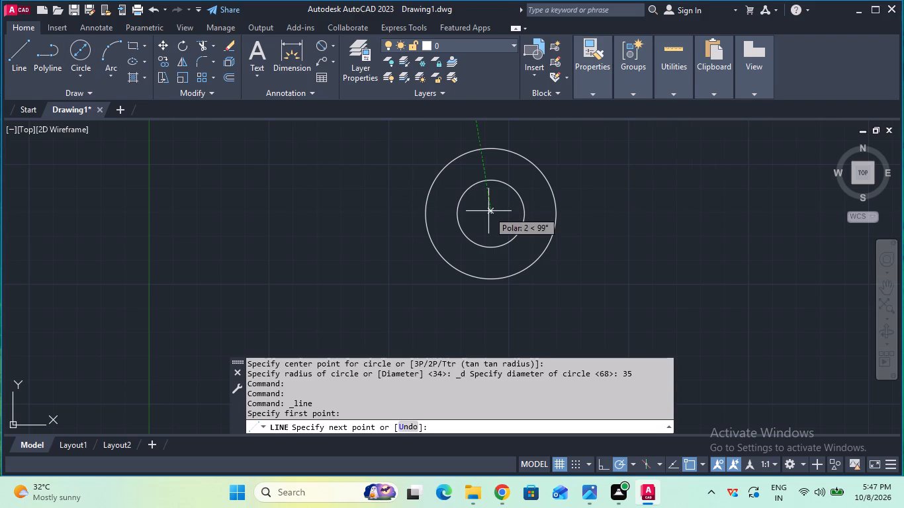
{"action": "key", "text": "F8"}
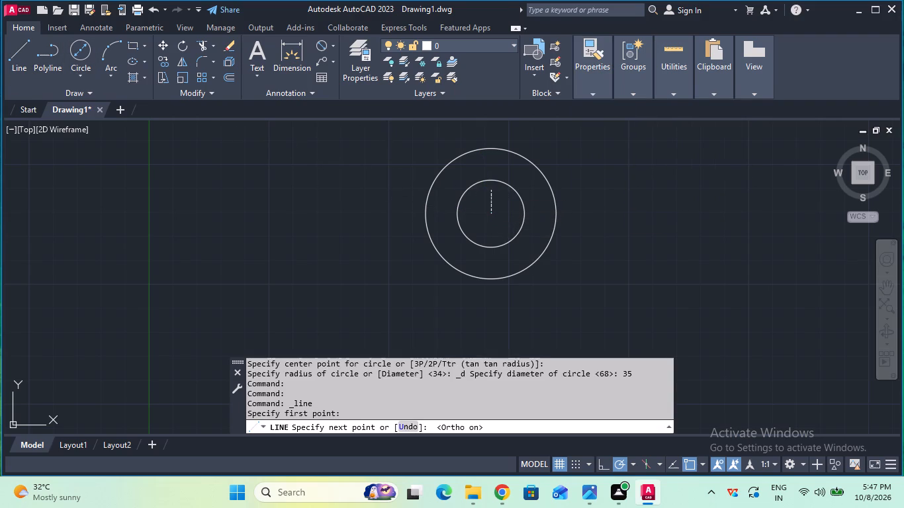
{"action": "left_click", "coordinate": [493, 152]}
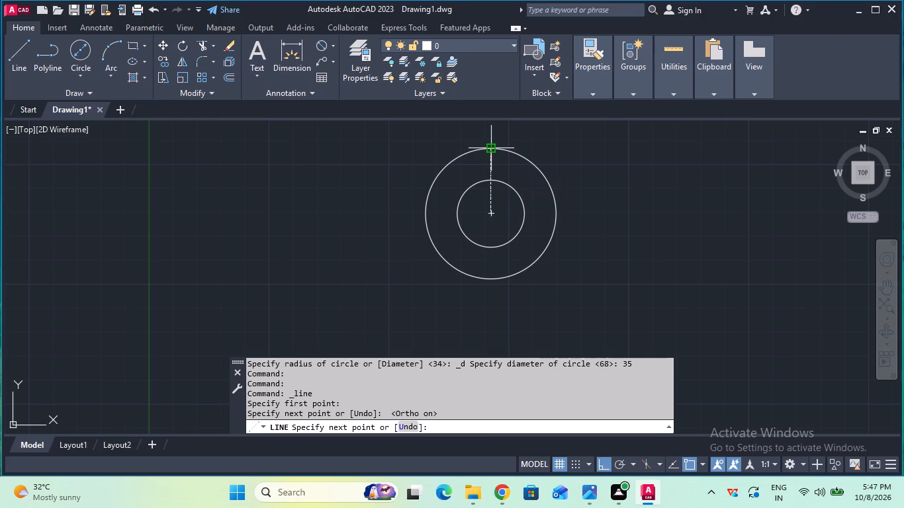
{"action": "key", "text": "Escape"}
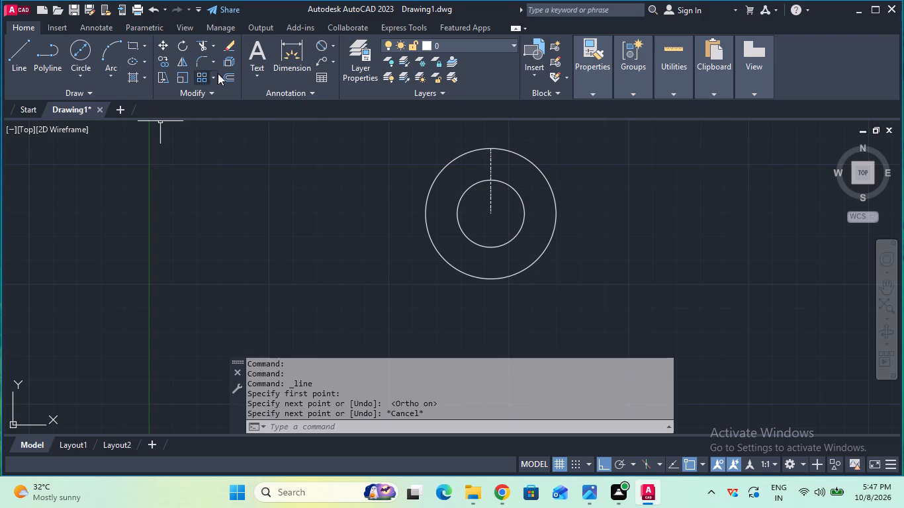
Draw a horizontal centre line from the circles' centre to the left quadrant of the outer circle.
{"action": "left_click", "coordinate": [13, 80]}
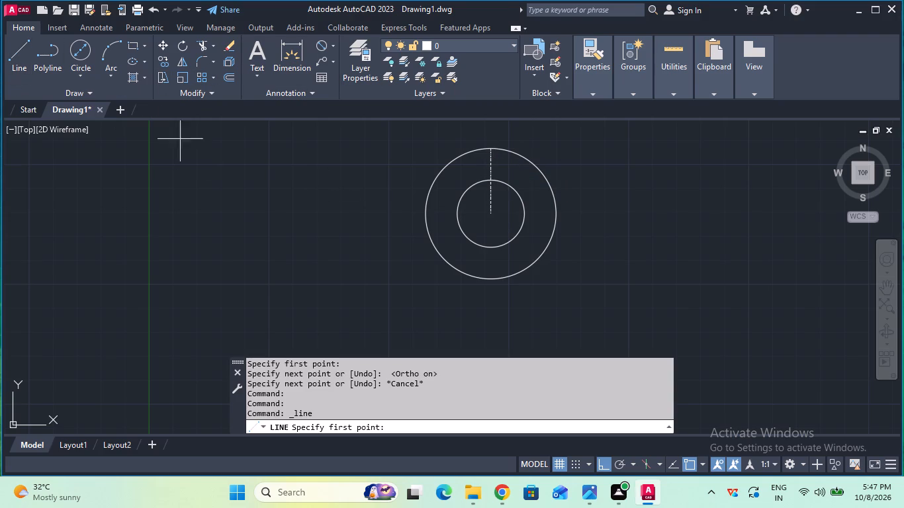
{"action": "left_click", "coordinate": [490, 212]}
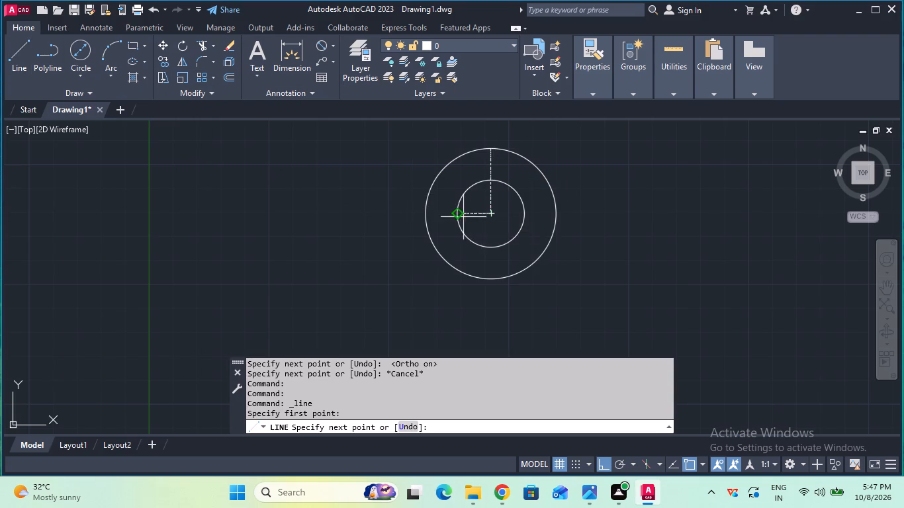
{"action": "left_click", "coordinate": [428, 219]}
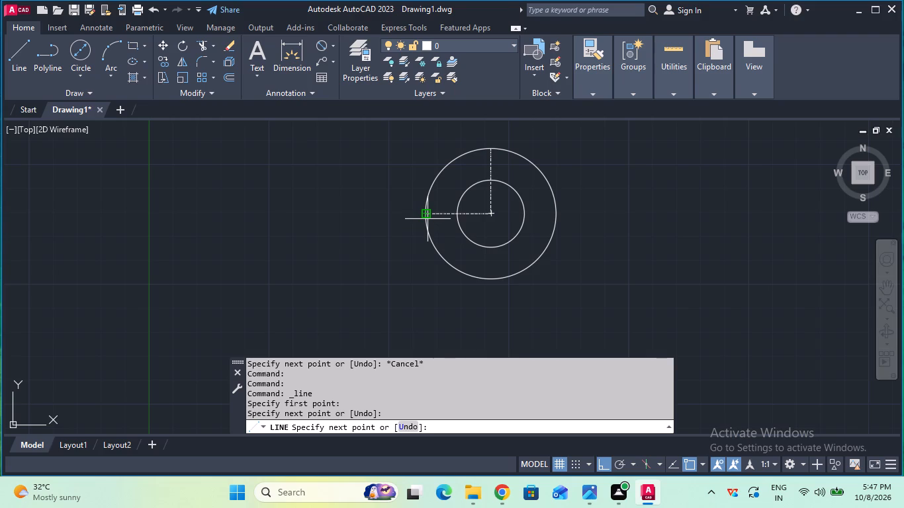
{"action": "key", "text": "Escape"}
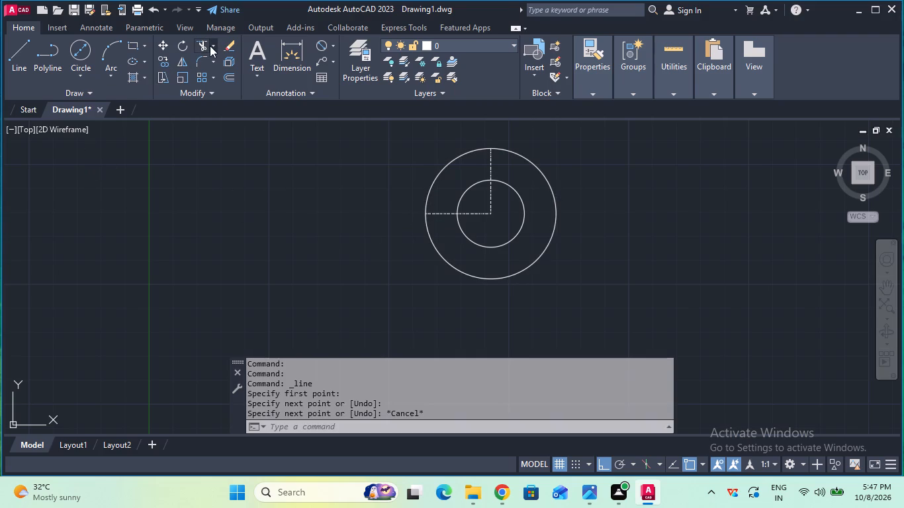
Extend the vertical and horizontal centre lines through the centre to the opposite side of the outer circle.
{"action": "left_click", "coordinate": [210, 46]}
{"action": "left_click", "coordinate": [234, 94]}
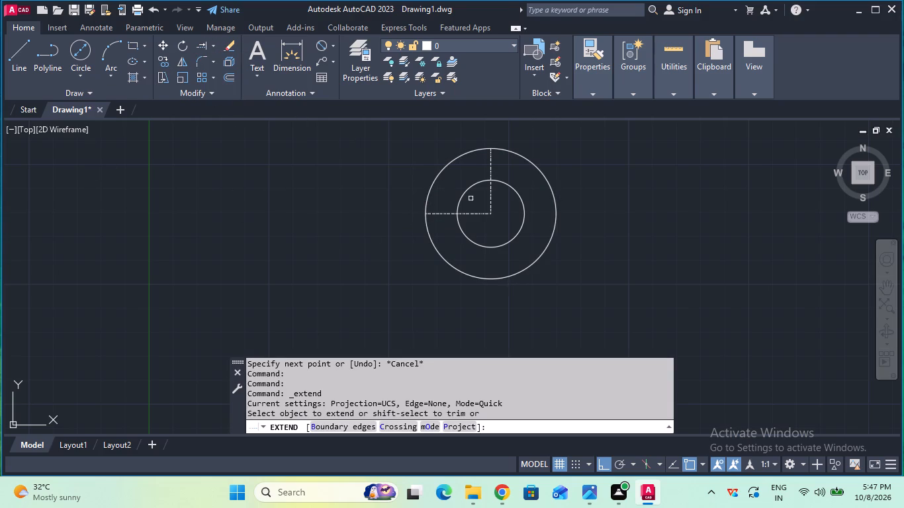
{"action": "left_click", "coordinate": [488, 209]}
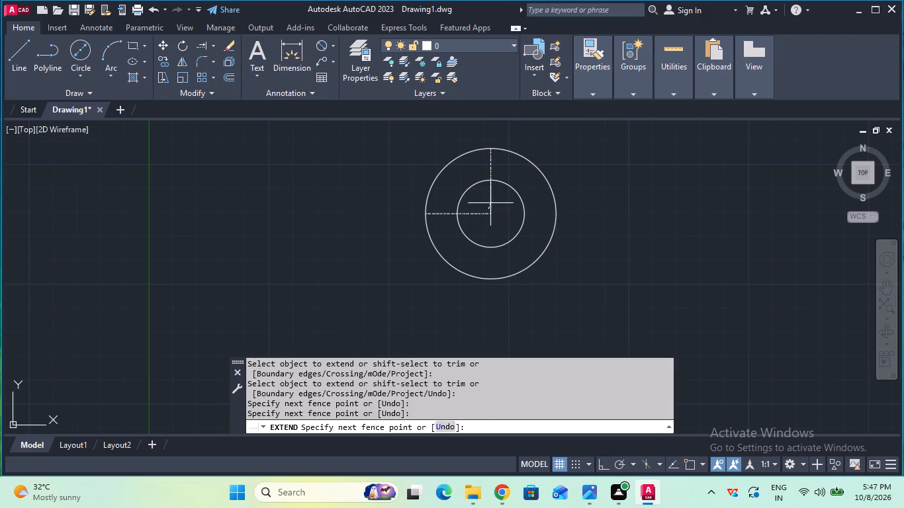
{"action": "left_click", "coordinate": [496, 202]}
{"action": "left_click", "coordinate": [490, 203]}
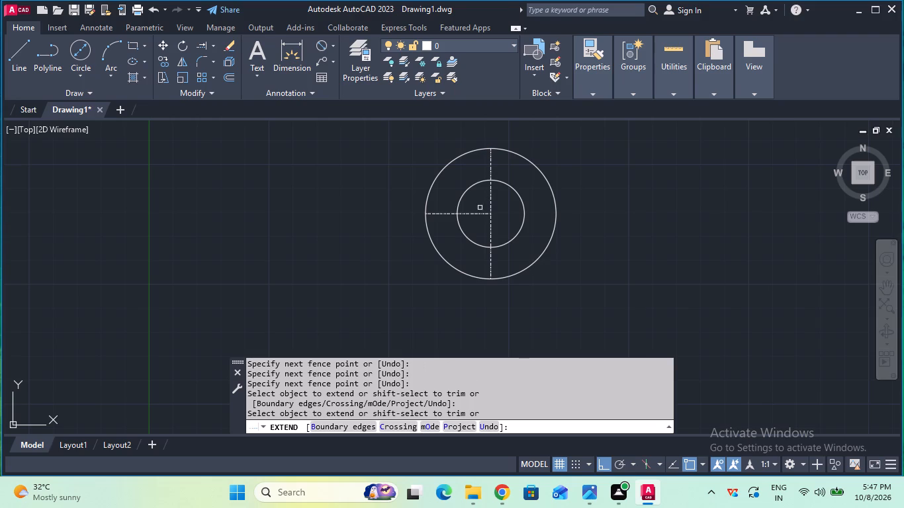
{"action": "left_click", "coordinate": [470, 215]}
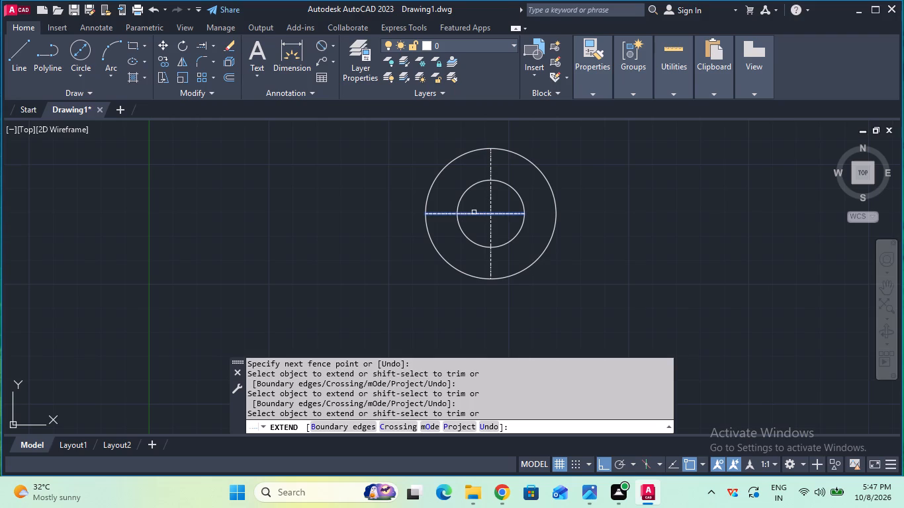
{"action": "left_click", "coordinate": [512, 214]}
{"action": "key", "text": "Escape"}
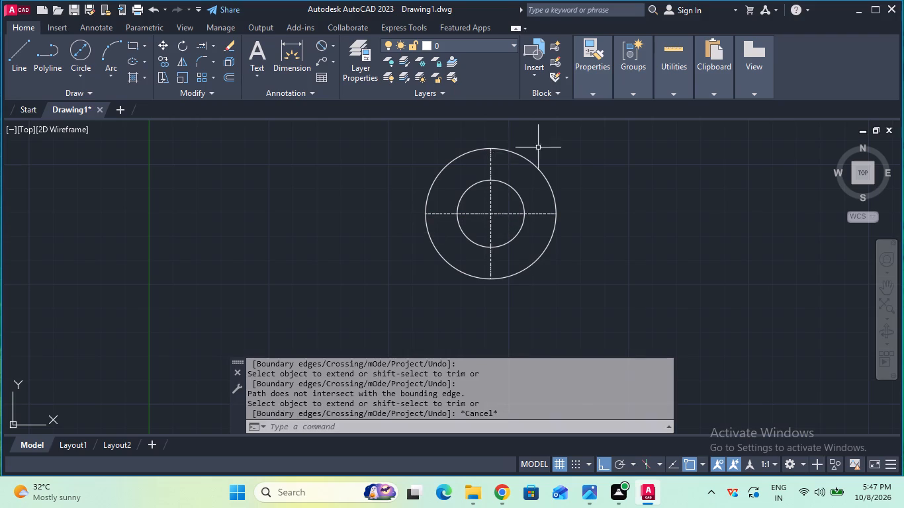
With polar tracking on at 45° increments, draw a diagonal line from the circles' centre to the outer circle's upper-left edge.
{"action": "left_click", "coordinate": [617, 460]}
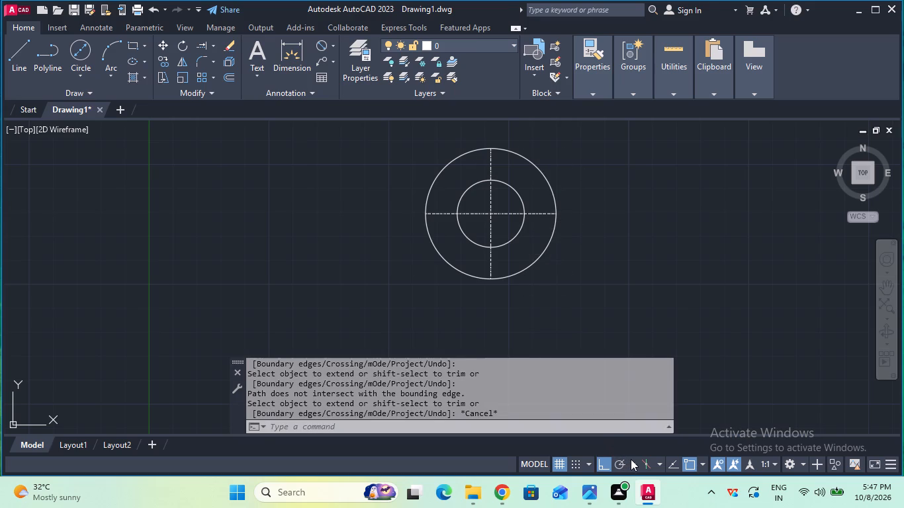
{"action": "left_click", "coordinate": [631, 459]}
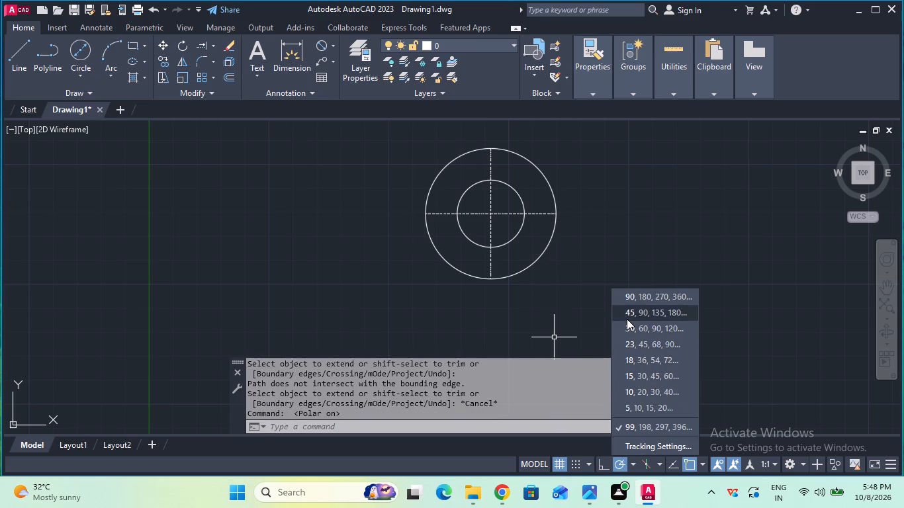
{"action": "left_click", "coordinate": [627, 317]}
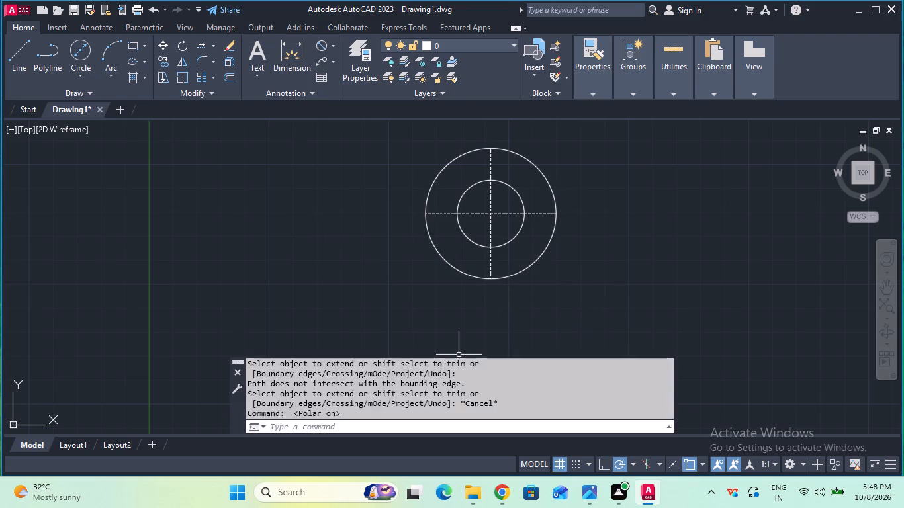
{"action": "left_click", "coordinate": [629, 464]}
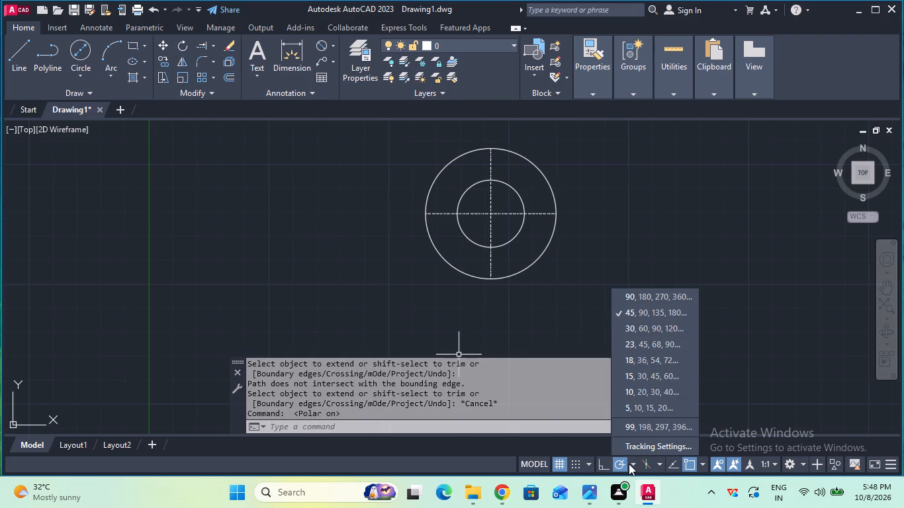
{"action": "left_click", "coordinate": [629, 464]}
{"action": "left_click", "coordinate": [28, 70]}
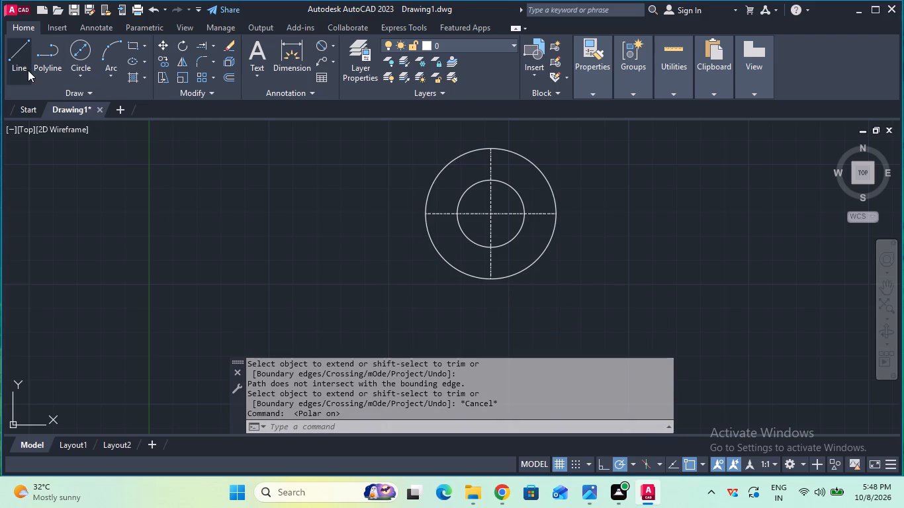
{"action": "left_click", "coordinate": [490, 214]}
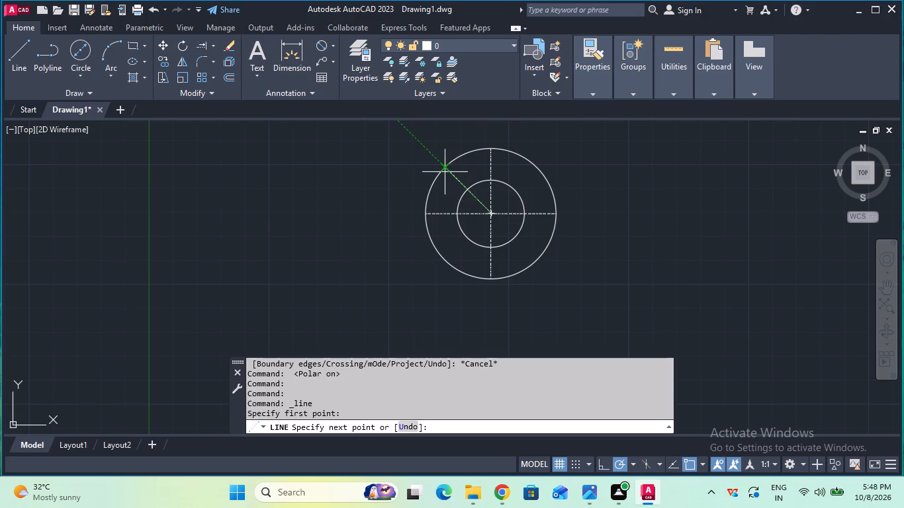
{"action": "left_click", "coordinate": [445, 172]}
{"action": "key", "text": "Escape"}
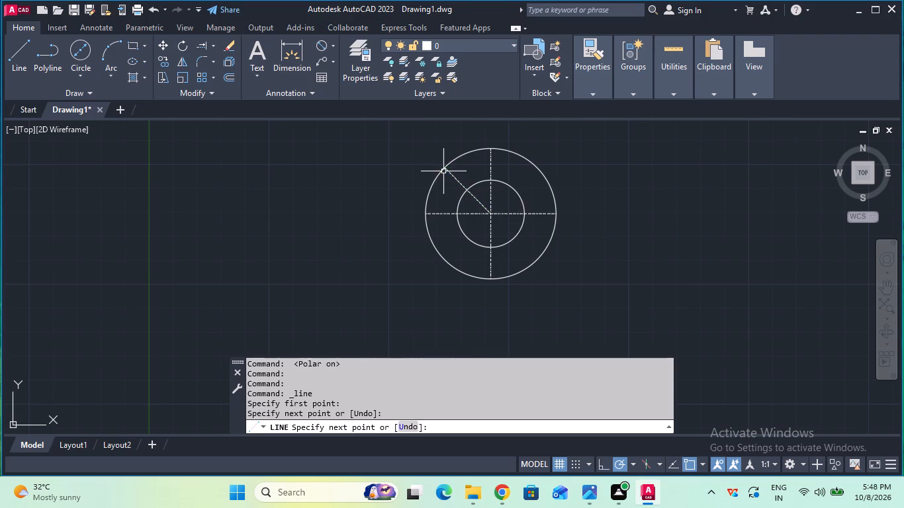
Extend the diagonal line through the centre to the lower-right side of the outer circle.
{"action": "left_click", "coordinate": [206, 43]}
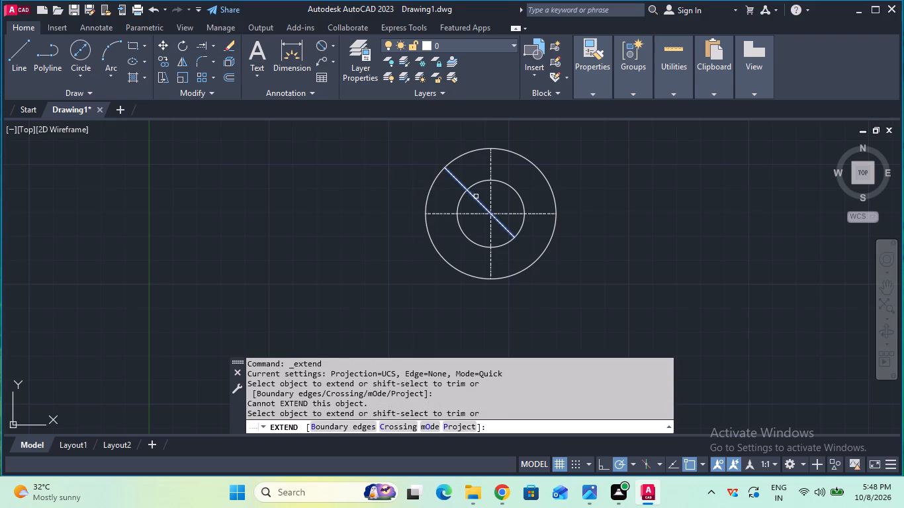
{"action": "left_click", "coordinate": [476, 196]}
{"action": "left_click", "coordinate": [506, 225]}
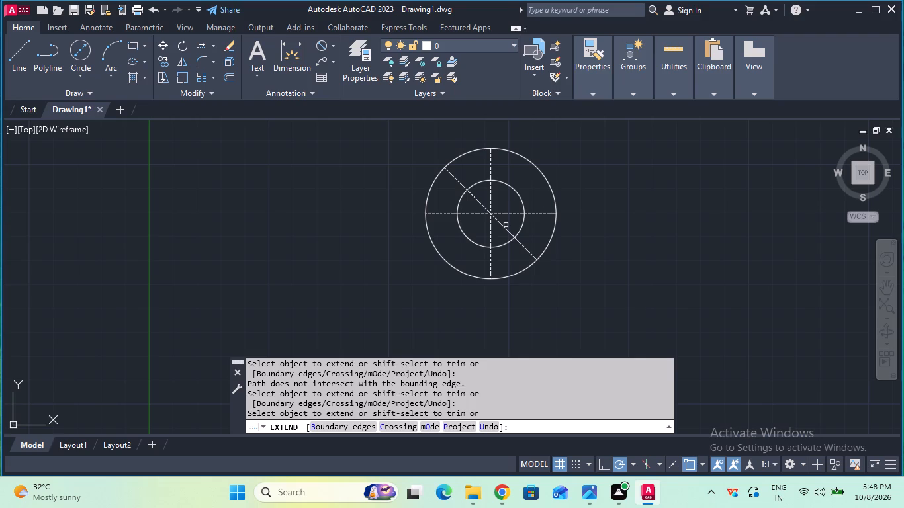
Switch to the reference image in Photos and examine the keyway dimensions around the central hub.
{"action": "scroll", "coordinate": [506, 225], "scroll_direction": "up", "scroll_amount": 2}
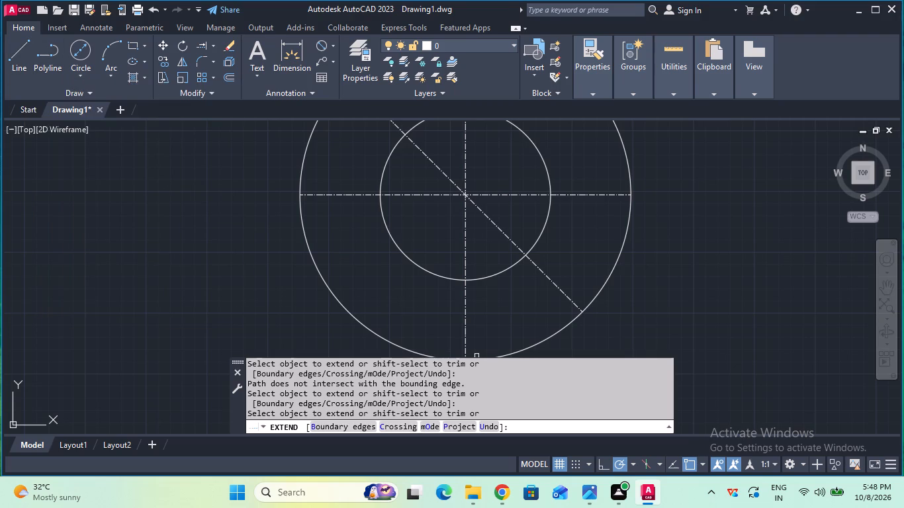
{"action": "left_click", "coordinate": [598, 492]}
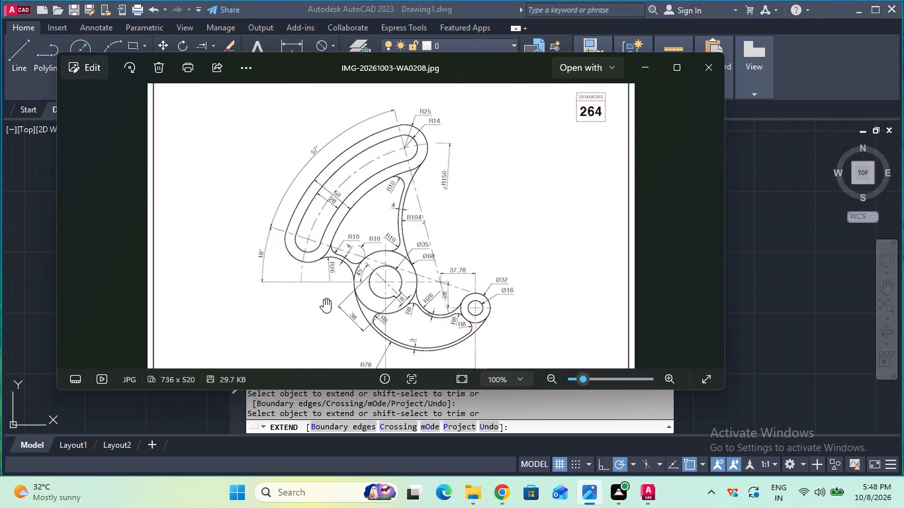
{"action": "scroll", "coordinate": [414, 299], "scroll_direction": "up", "scroll_amount": 12}
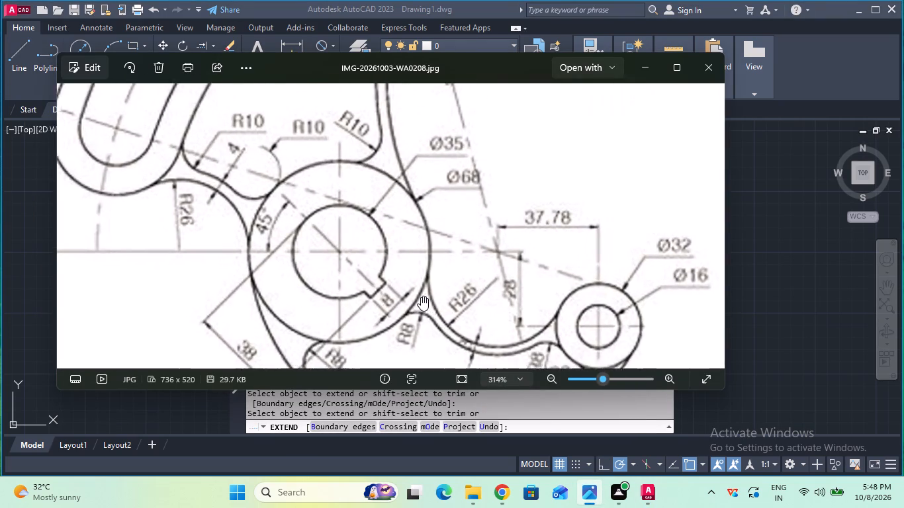
{"action": "scroll", "coordinate": [421, 296], "scroll_direction": "up", "scroll_amount": 5}
{"action": "scroll", "coordinate": [421, 296], "scroll_direction": "down", "scroll_amount": 2}
{"action": "scroll", "coordinate": [421, 296], "scroll_direction": "up", "scroll_amount": 1}
{"action": "scroll", "coordinate": [421, 296], "scroll_direction": "down", "scroll_amount": 2}
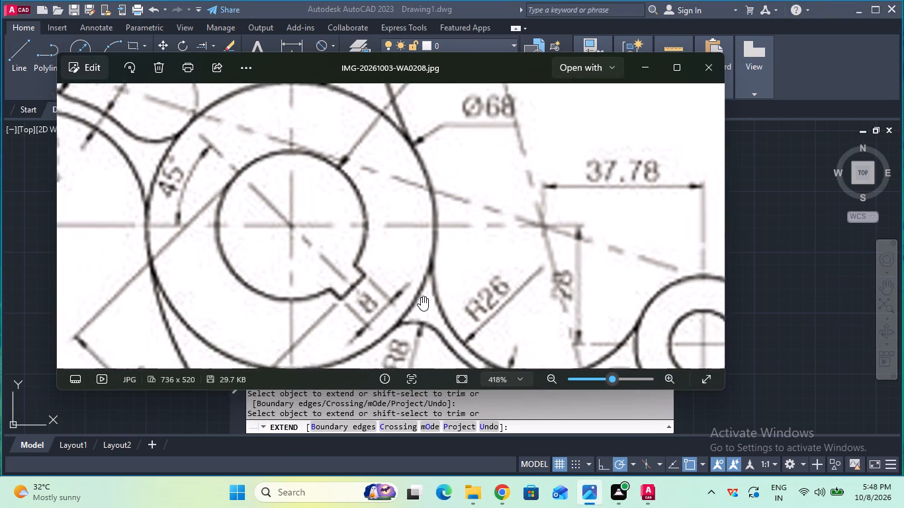
{"action": "scroll", "coordinate": [421, 296], "scroll_direction": "down", "scroll_amount": 9}
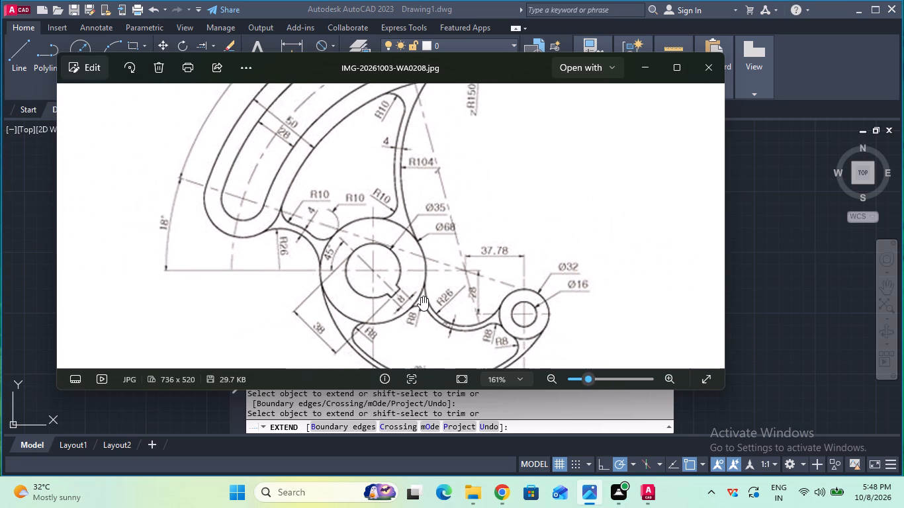
{"action": "left_click", "coordinate": [651, 495]}
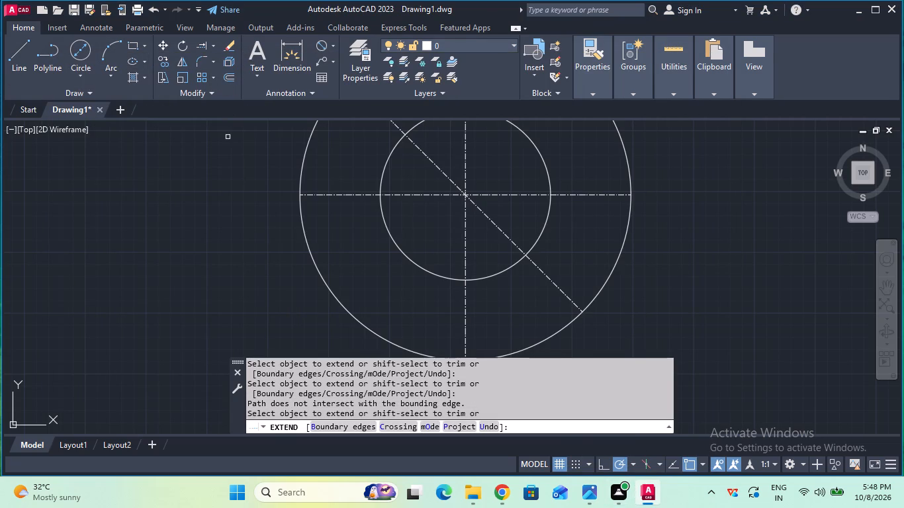
Offset the diagonal centre line by 4 mm to both sides.
{"action": "key", "text": "Escape"}
{"action": "left_click", "coordinate": [233, 75]}
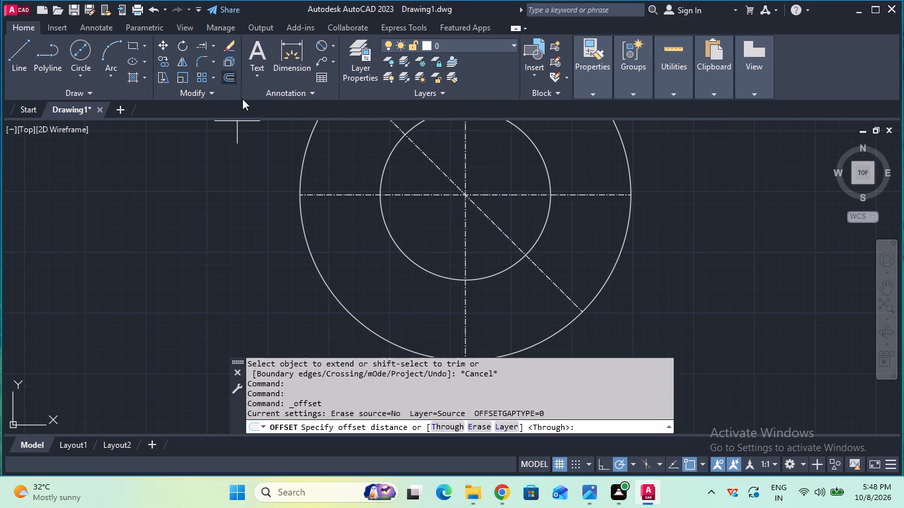
{"action": "left_click", "coordinate": [523, 256]}
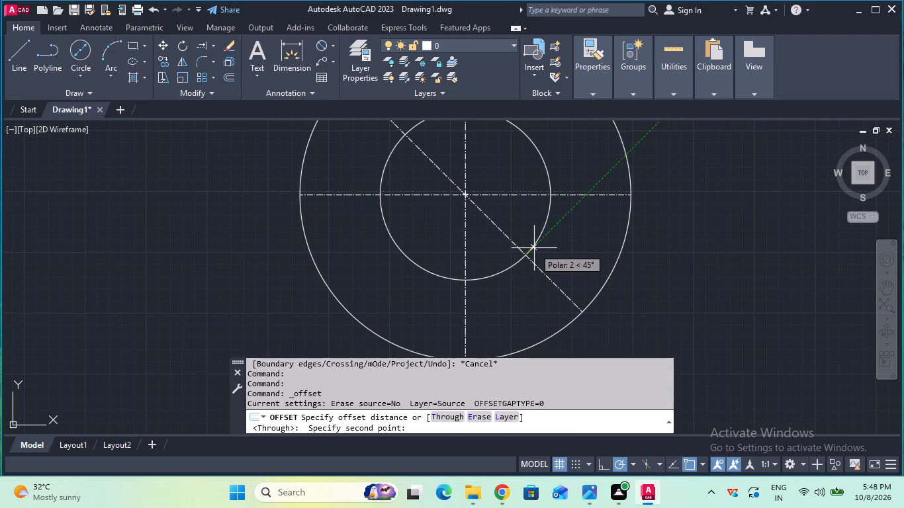
{"action": "key", "text": "4"}
{"action": "key", "text": "Return"}
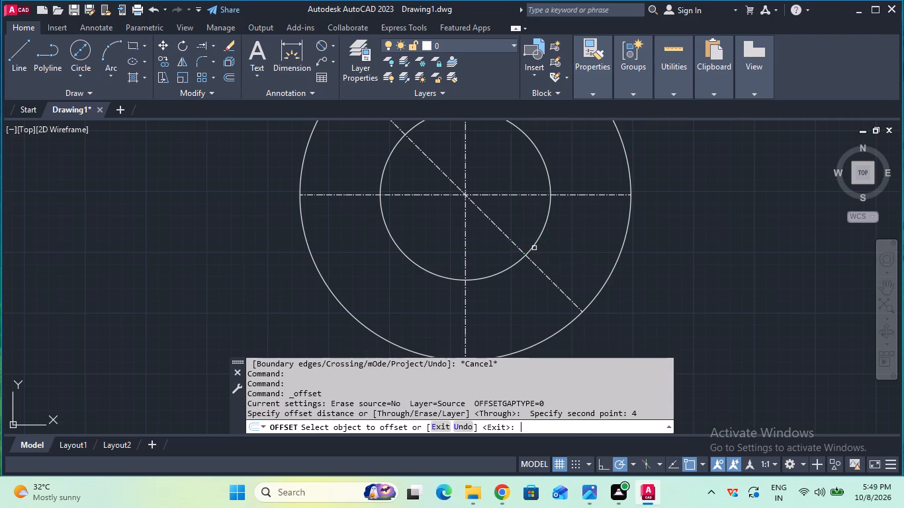
{"action": "left_click", "coordinate": [529, 257]}
{"action": "left_click", "coordinate": [537, 249]}
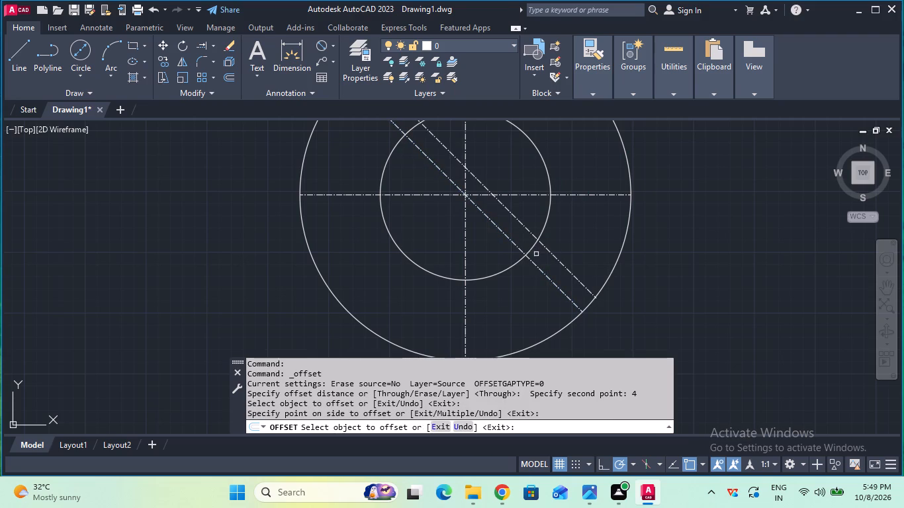
{"action": "left_click", "coordinate": [534, 261]}
{"action": "left_click", "coordinate": [527, 269]}
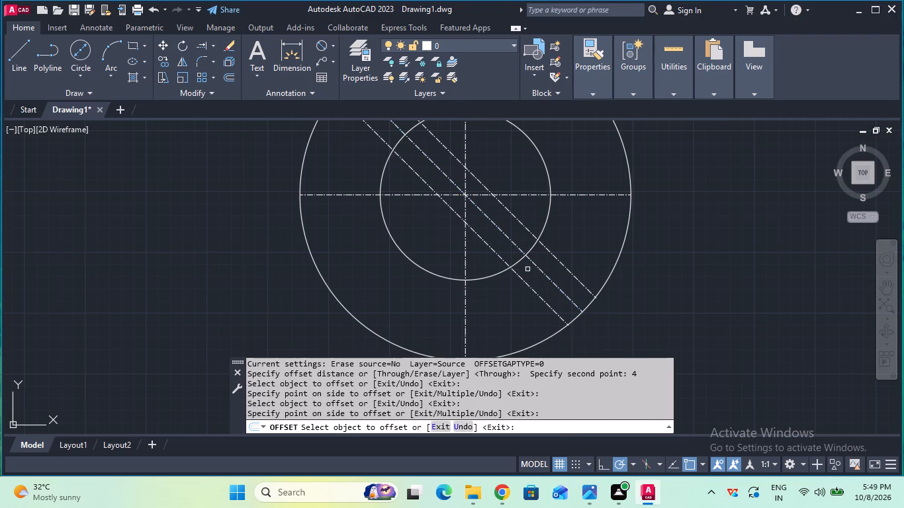
{"action": "key", "text": "Escape"}
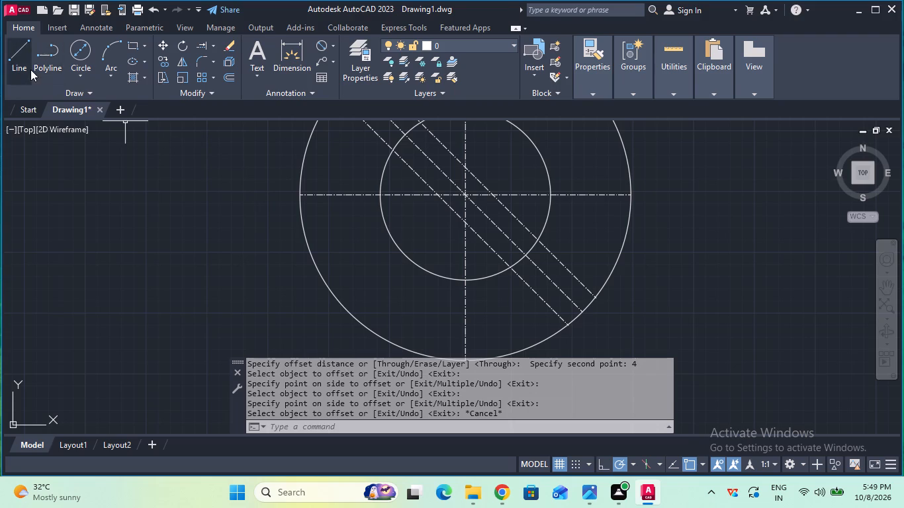
Place a 3 mm aligned dimension along the upper offset line, starting outward from its lower-right intersection with the inner circle.
{"action": "left_click", "coordinate": [330, 48]}
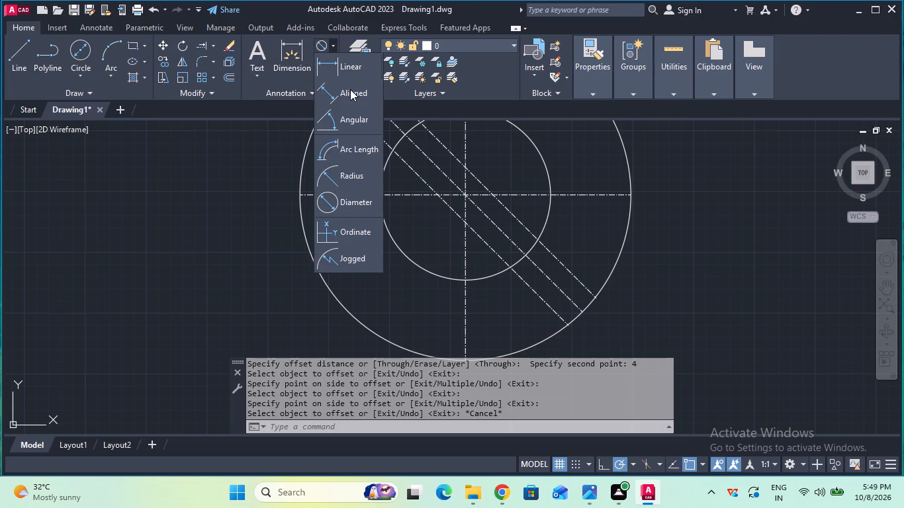
{"action": "left_click", "coordinate": [353, 75]}
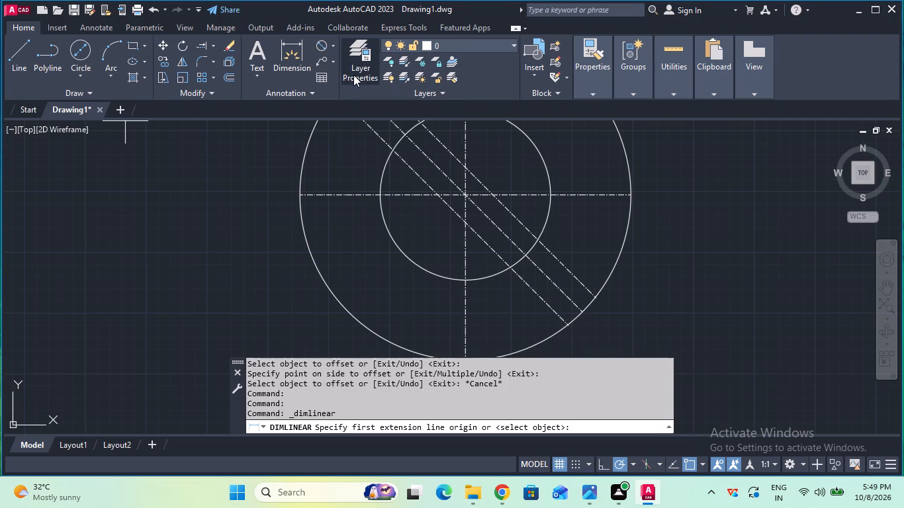
{"action": "left_click", "coordinate": [335, 52]}
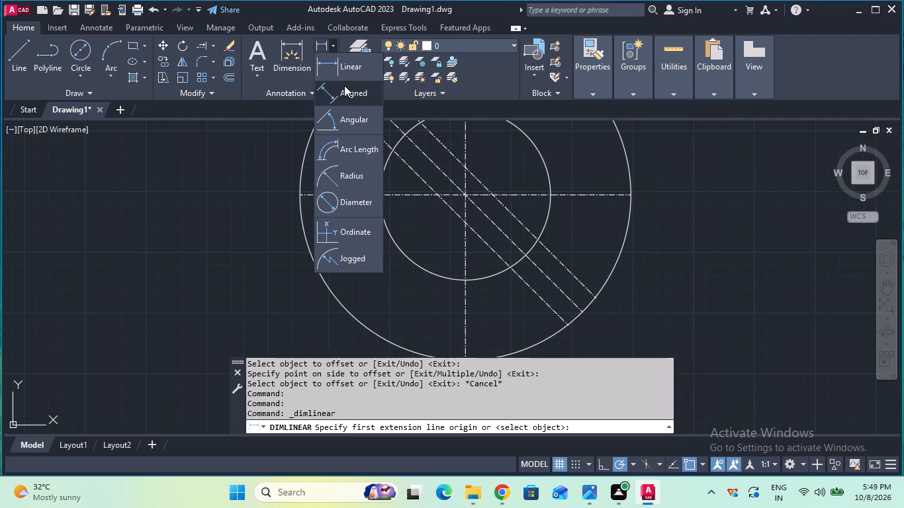
{"action": "left_click", "coordinate": [344, 85]}
{"action": "left_click", "coordinate": [539, 241]}
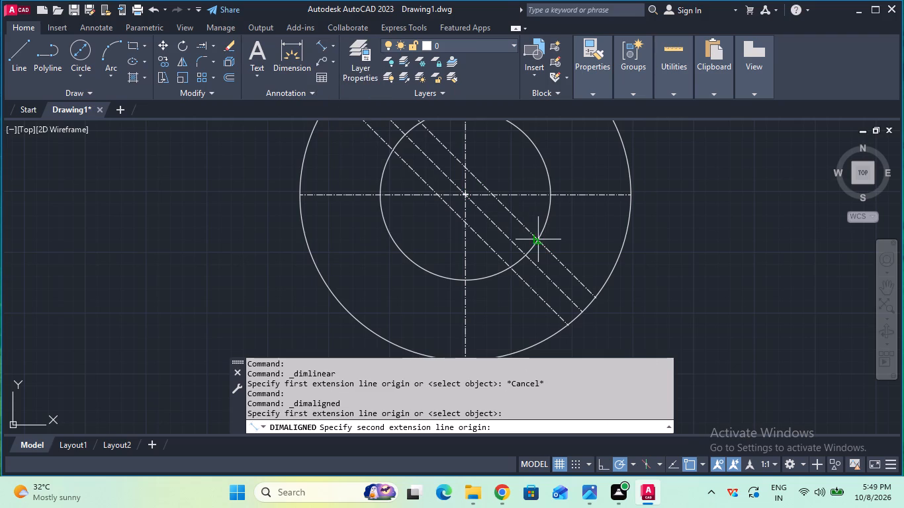
{"action": "key", "text": "3"}
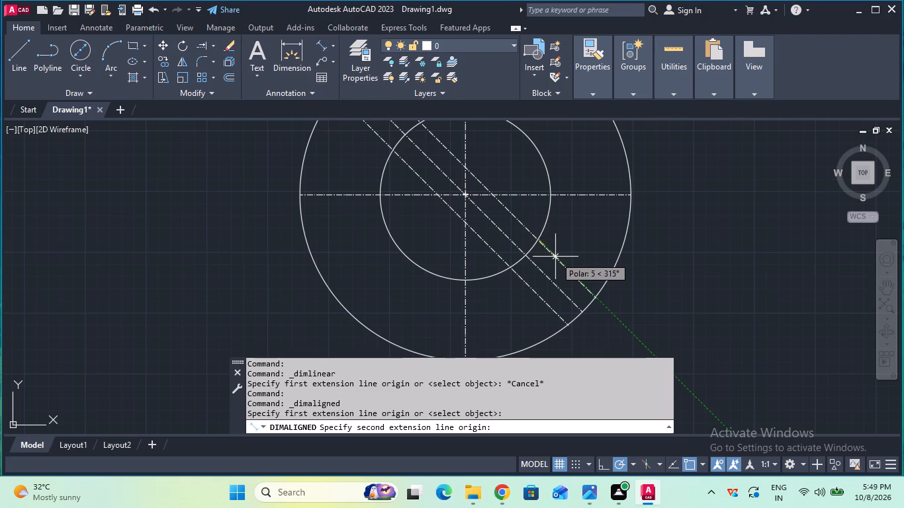
{"action": "key", "text": "Return"}
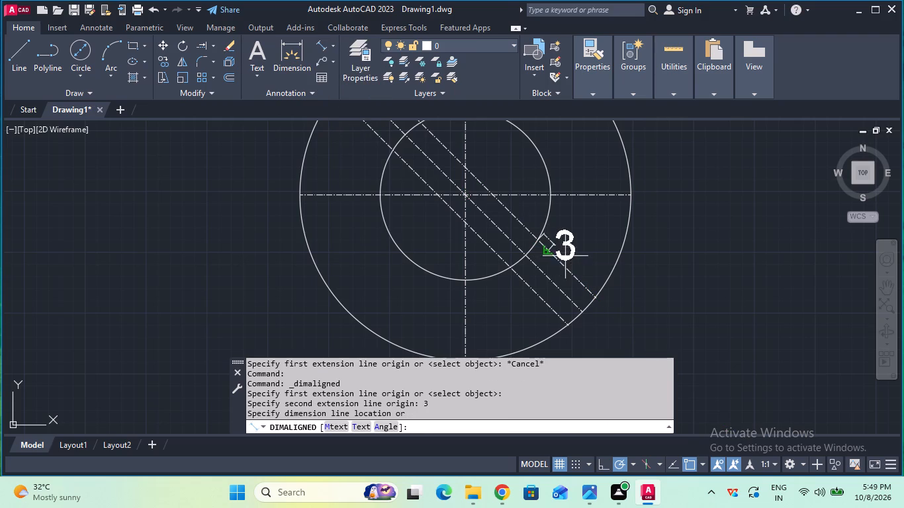
{"action": "left_click", "coordinate": [570, 246]}
{"action": "key", "text": "Escape"}
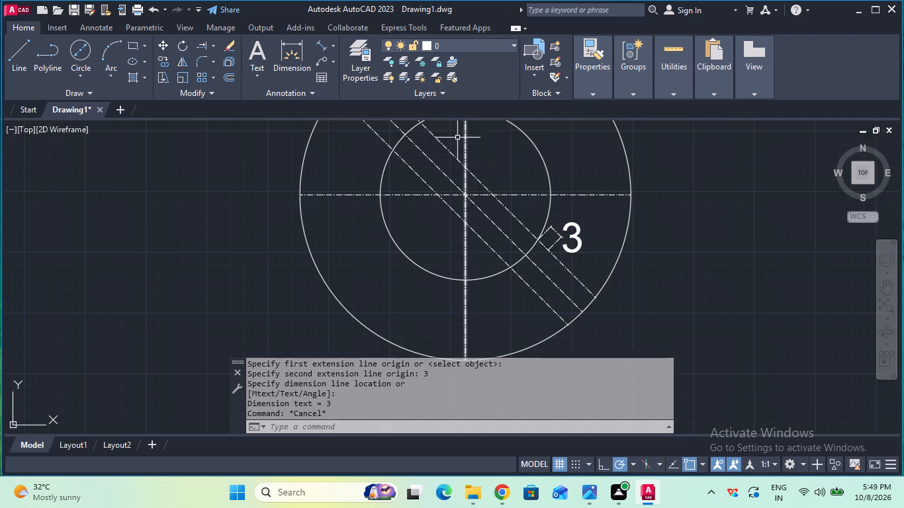
Draw the keyway's end line from the 3 mm dimension's outer end, perpendicular across the diagonals to the lower offset line.
{"action": "left_click", "coordinate": [18, 69]}
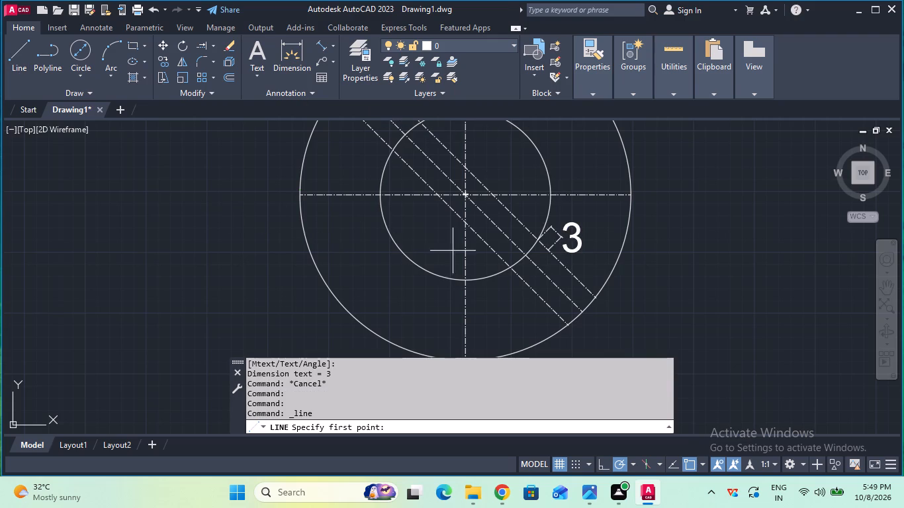
{"action": "left_click", "coordinate": [555, 242]}
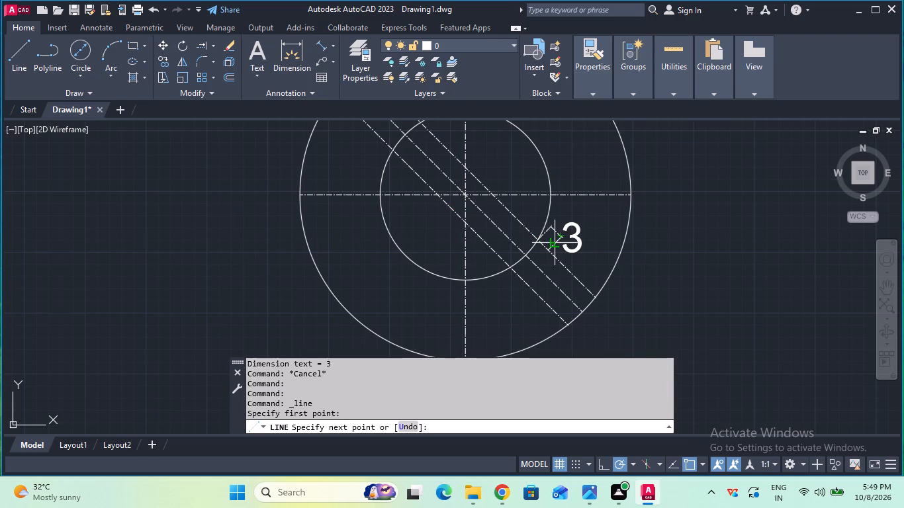
{"action": "left_click", "coordinate": [517, 278]}
{"action": "key", "text": "Escape"}
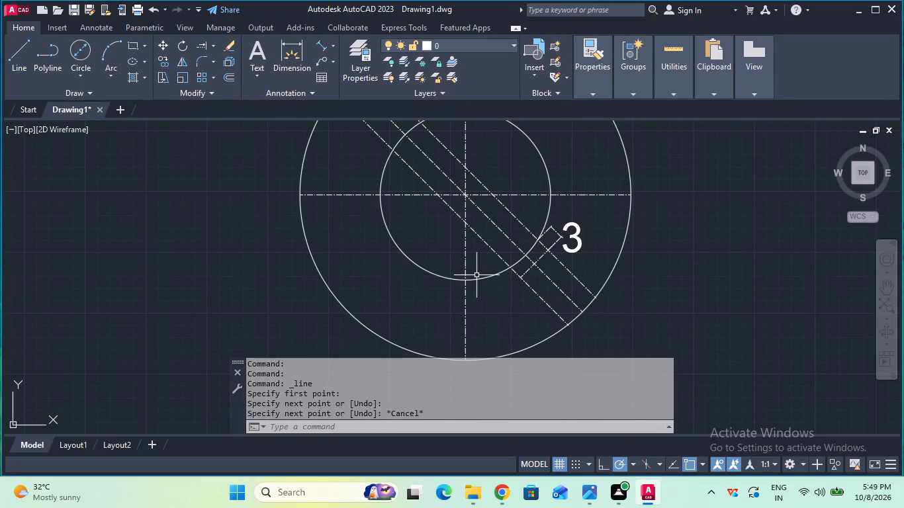
Trim the diagonal centre line and both offset lines beyond the keyway's end line, and remove the 3 mm dimension.
{"action": "left_click", "coordinate": [213, 50]}
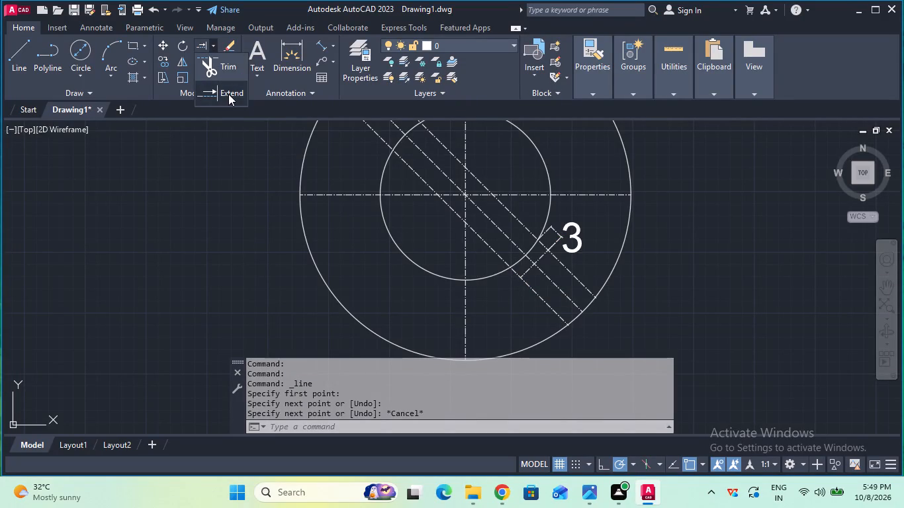
{"action": "left_click", "coordinate": [226, 73]}
{"action": "left_click_drag", "start_coordinate": [523, 308], "coordinate": [563, 271]}
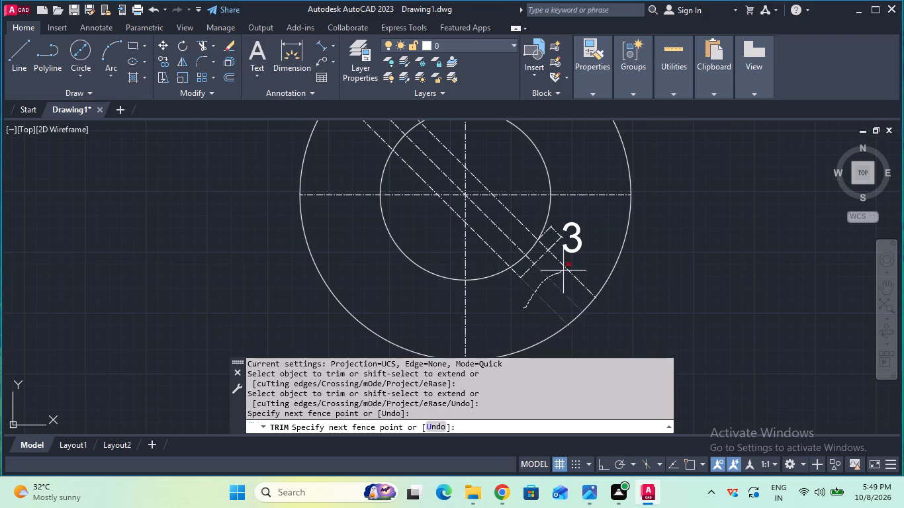
{"action": "left_click_drag", "start_coordinate": [563, 271], "coordinate": [568, 269]}
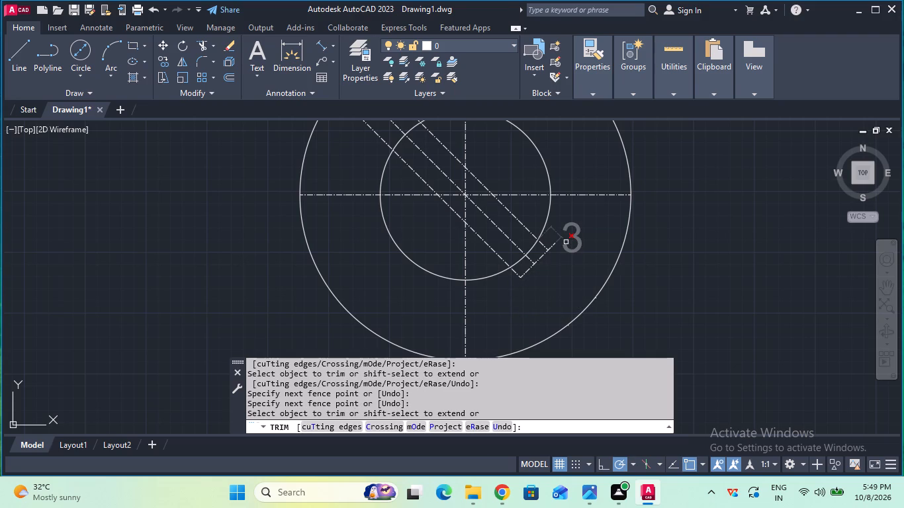
{"action": "left_click", "coordinate": [566, 242]}
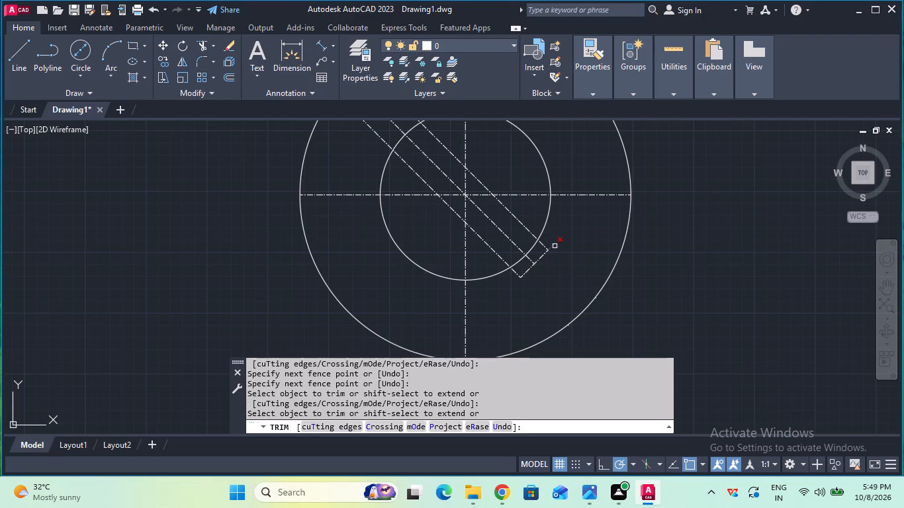
{"action": "left_click", "coordinate": [555, 246]}
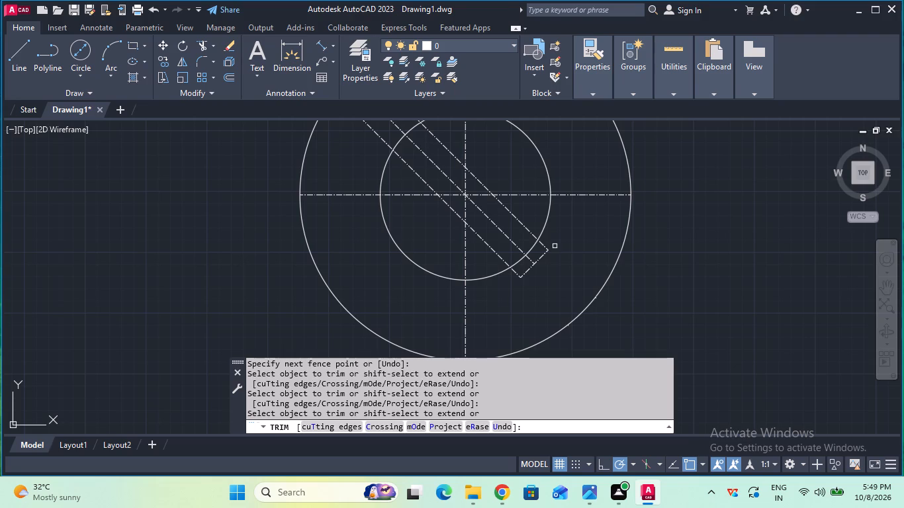
{"action": "key", "text": "Escape"}
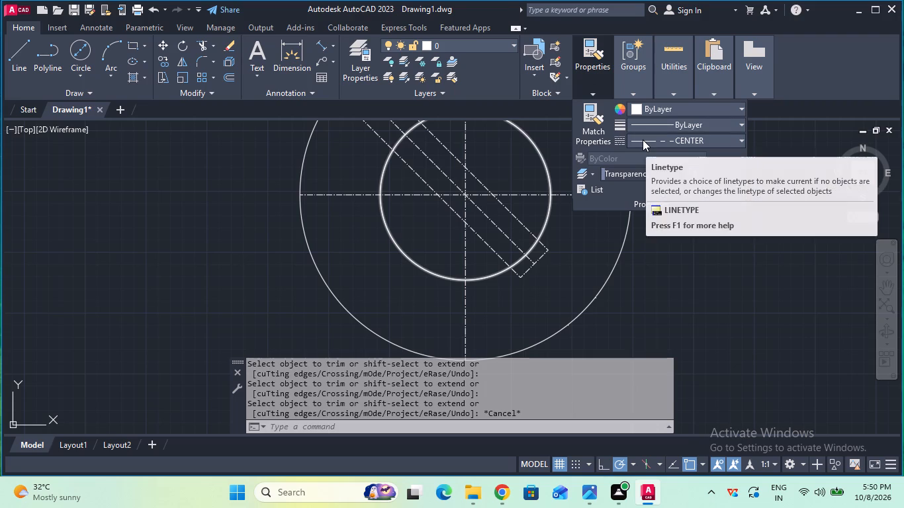
Trim both offset lines inside the inner circle, from the centre lines to the circle at the keyway.
{"action": "left_click", "coordinate": [543, 245]}
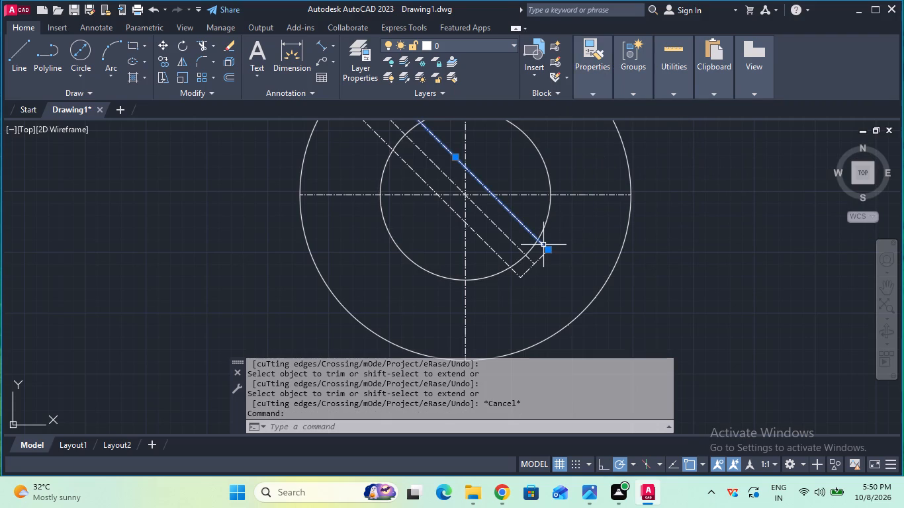
{"action": "key", "text": "Escape"}
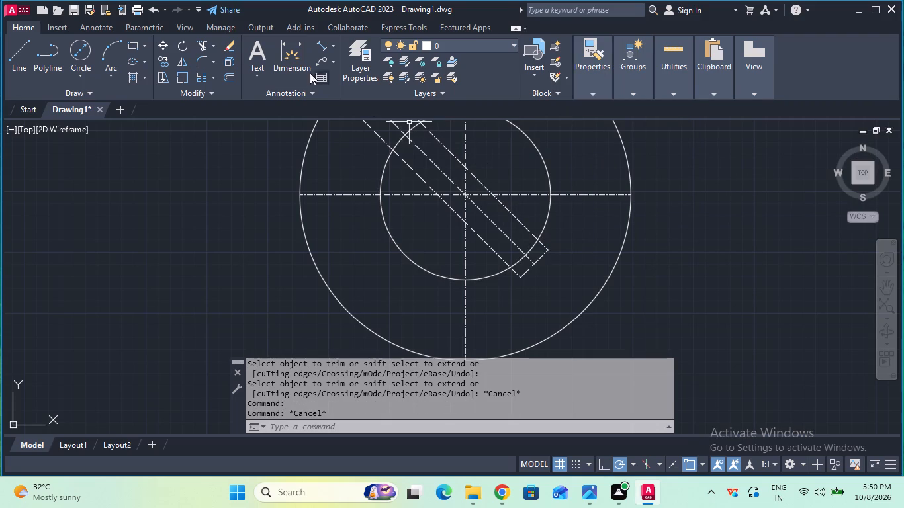
{"action": "left_click", "coordinate": [201, 44]}
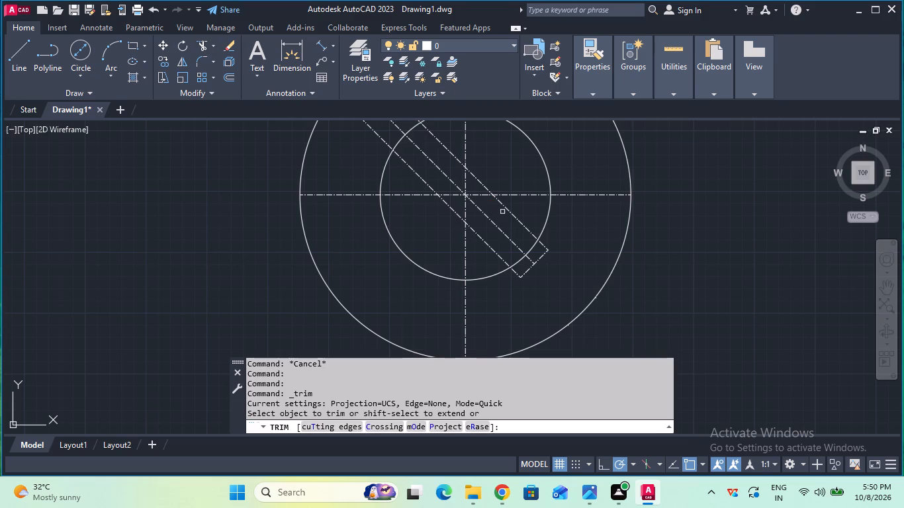
{"action": "left_click", "coordinate": [517, 220]}
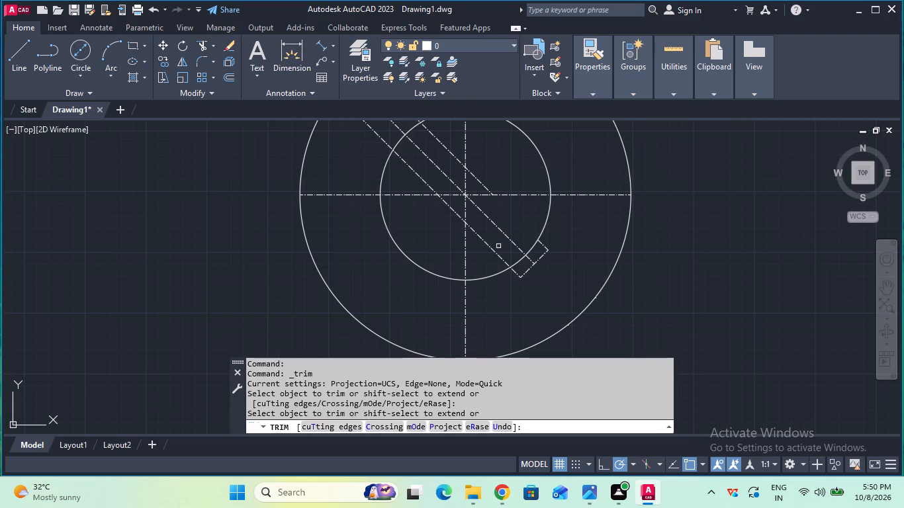
{"action": "left_click", "coordinate": [496, 251]}
{"action": "key", "text": "Escape"}
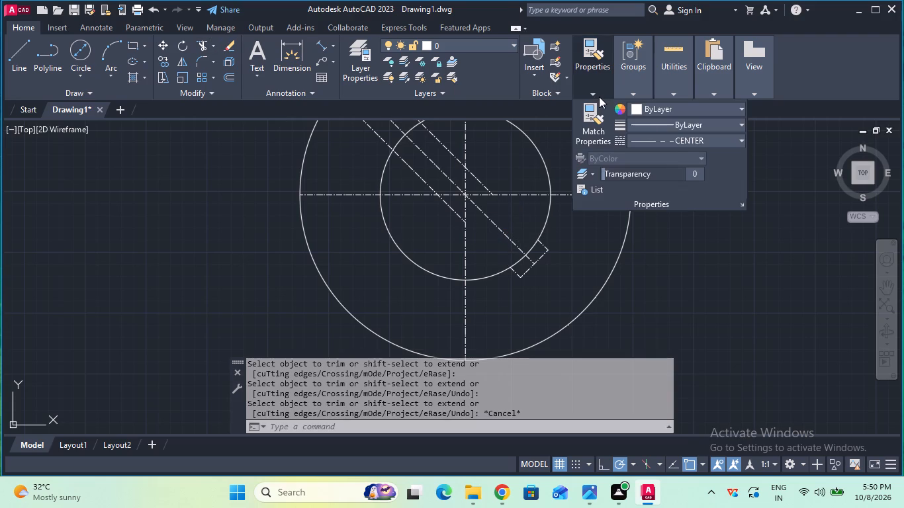
Set the linetype of the keyway's two side lines and its end line to ByBlock.
{"action": "left_click", "coordinate": [545, 246]}
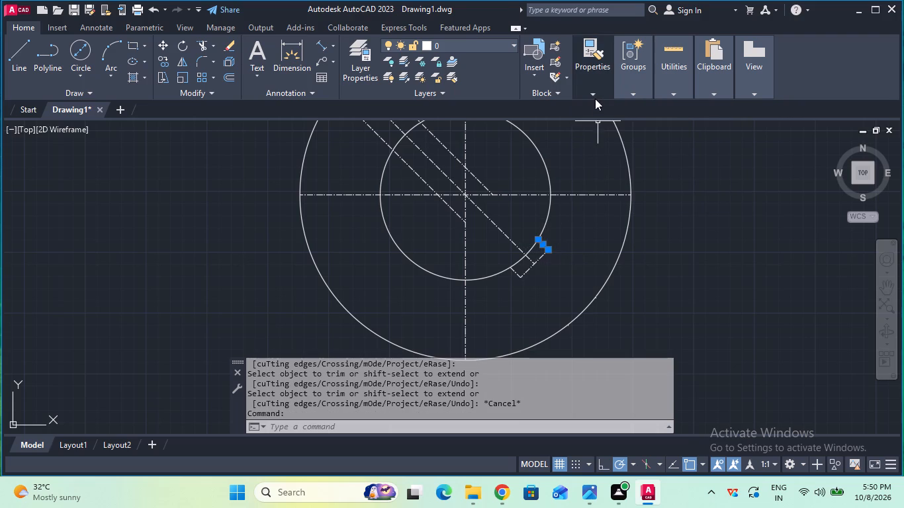
{"action": "left_click", "coordinate": [595, 95]}
{"action": "left_click", "coordinate": [655, 140]}
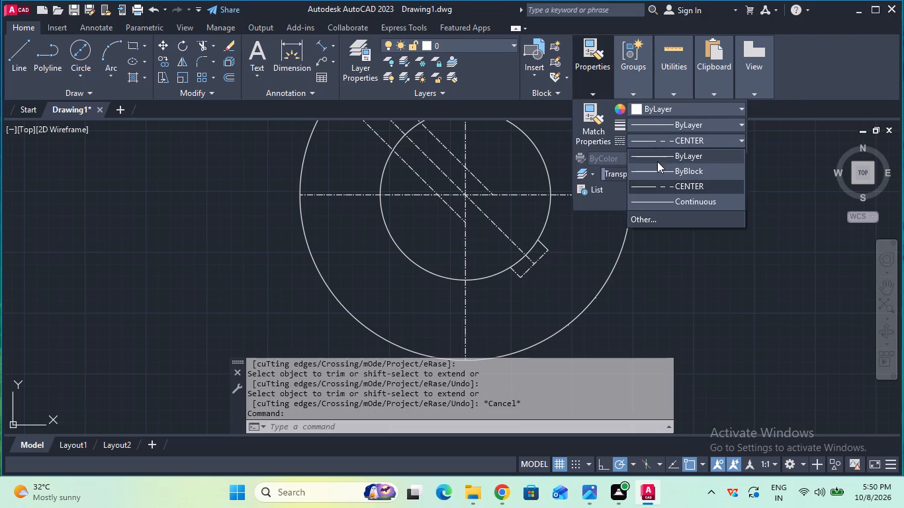
{"action": "left_click", "coordinate": [658, 167]}
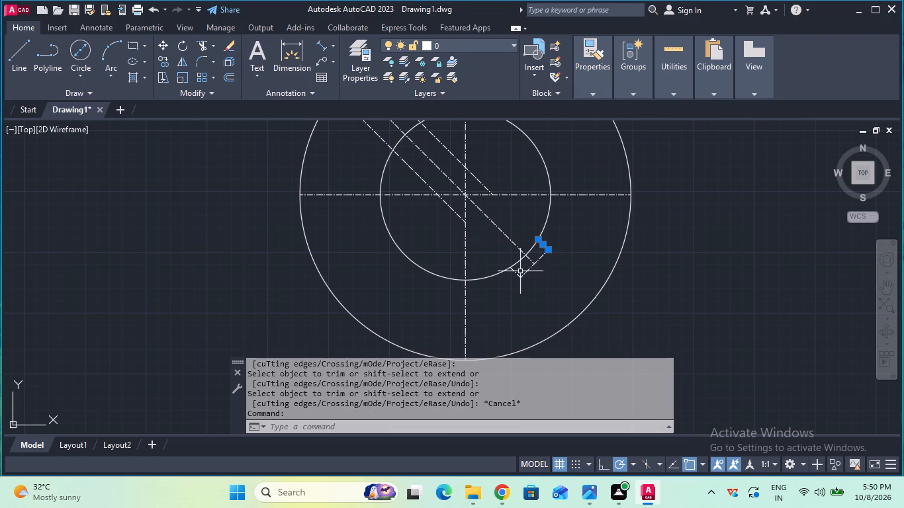
{"action": "left_click", "coordinate": [518, 273]}
{"action": "left_click", "coordinate": [589, 93]}
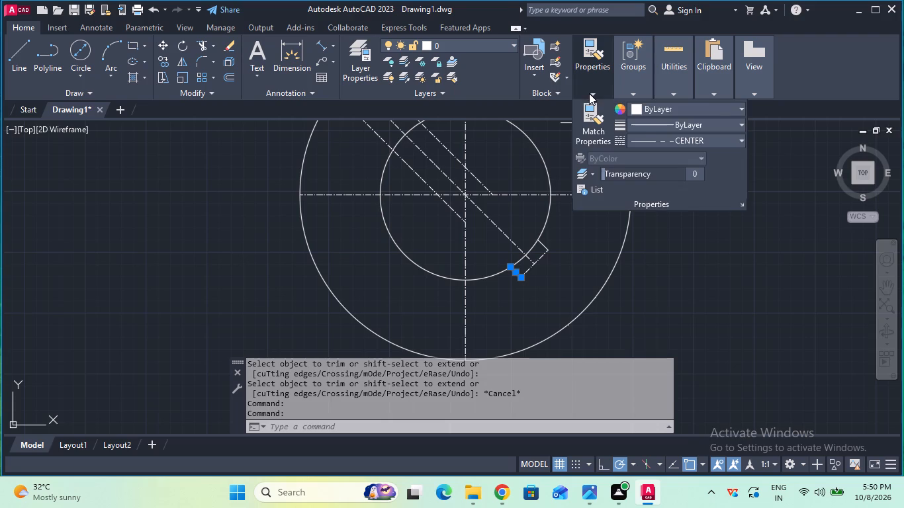
{"action": "left_click", "coordinate": [647, 138]}
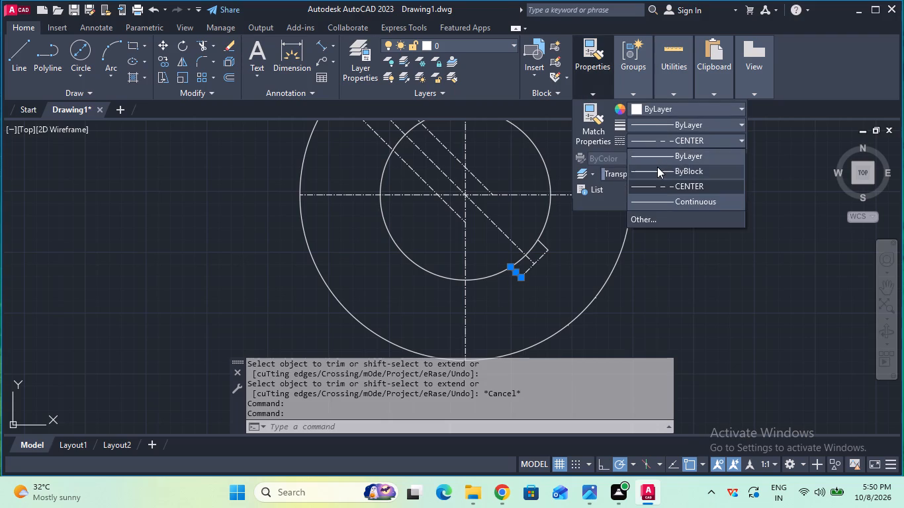
{"action": "left_click", "coordinate": [657, 167]}
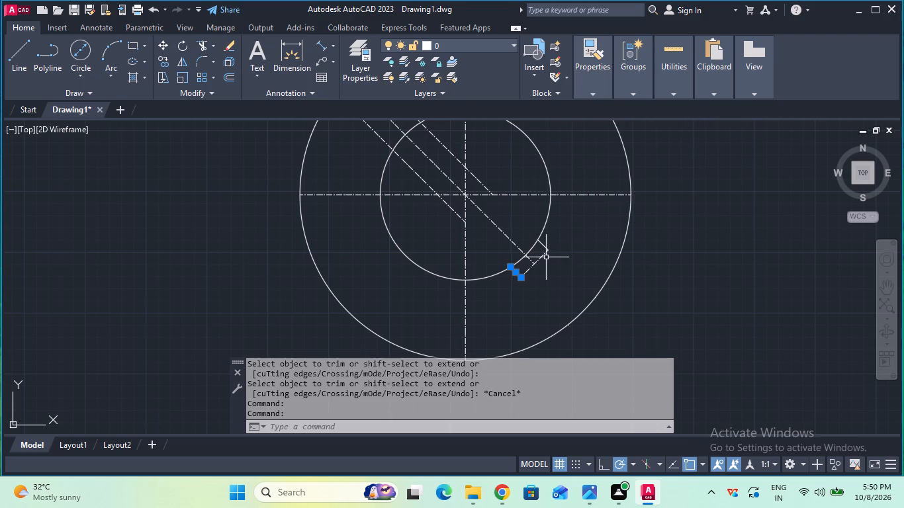
{"action": "left_click", "coordinate": [540, 259]}
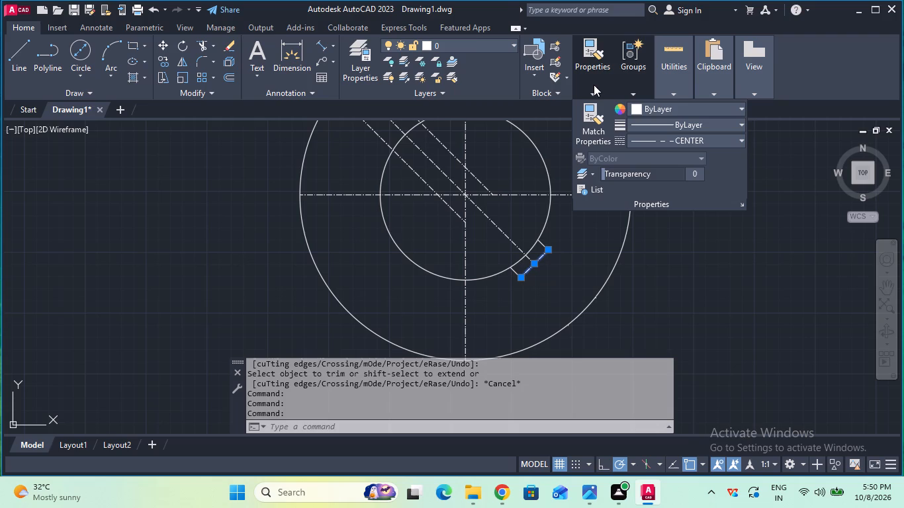
{"action": "left_click", "coordinate": [656, 135]}
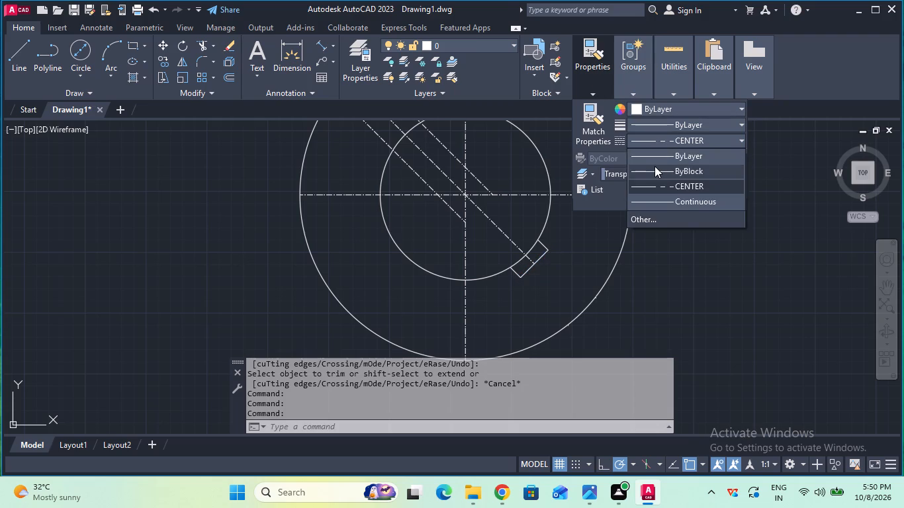
{"action": "left_click", "coordinate": [655, 166]}
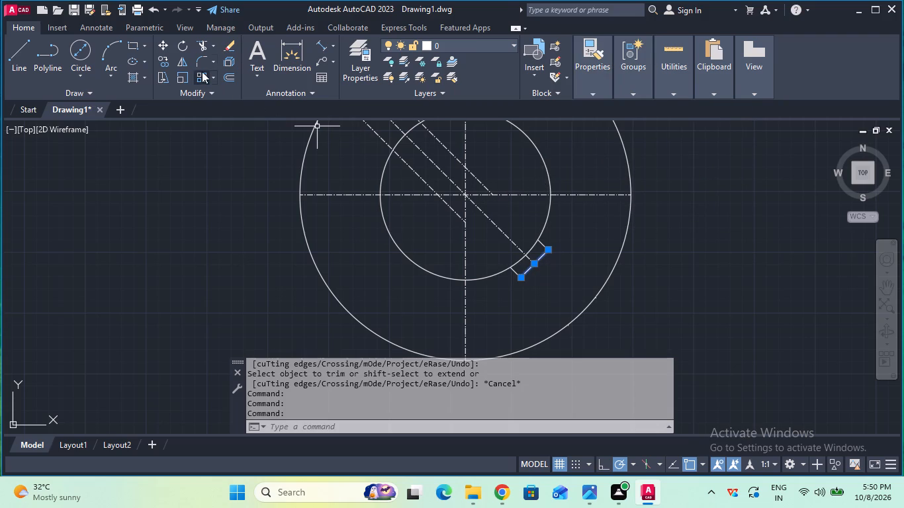
Trim both parts of the inner circle's arc between the keyway's side lines to open the keyway.
{"action": "left_click", "coordinate": [203, 45]}
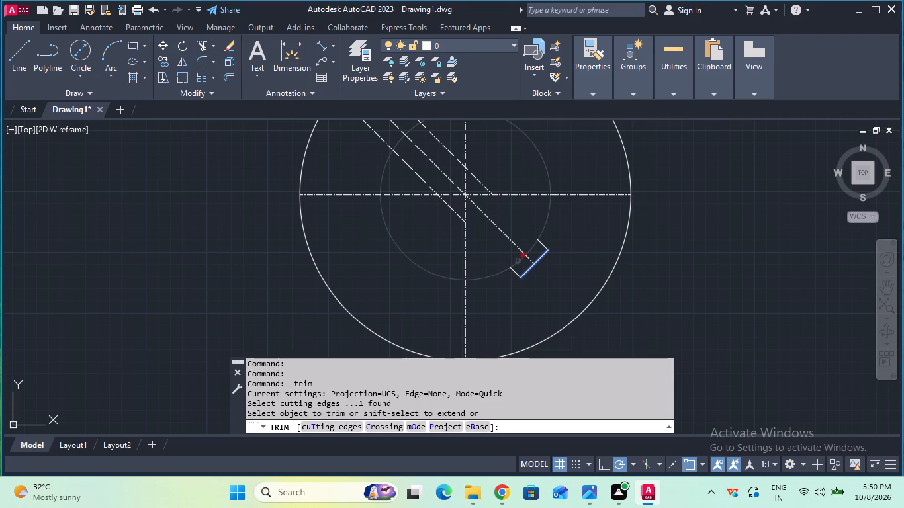
{"action": "scroll", "coordinate": [506, 258], "scroll_direction": "up", "scroll_amount": 1}
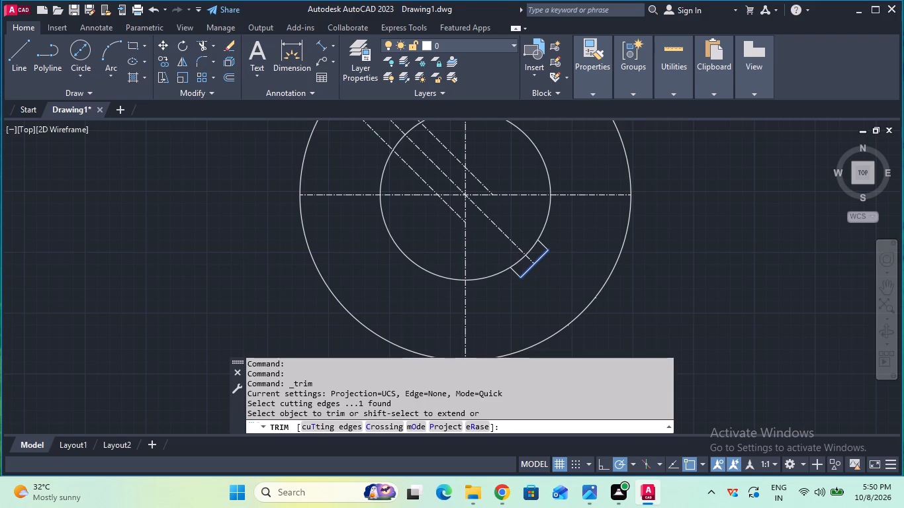
{"action": "scroll", "coordinate": [506, 258], "scroll_direction": "up", "scroll_amount": 2}
{"action": "key", "text": "Escape"}
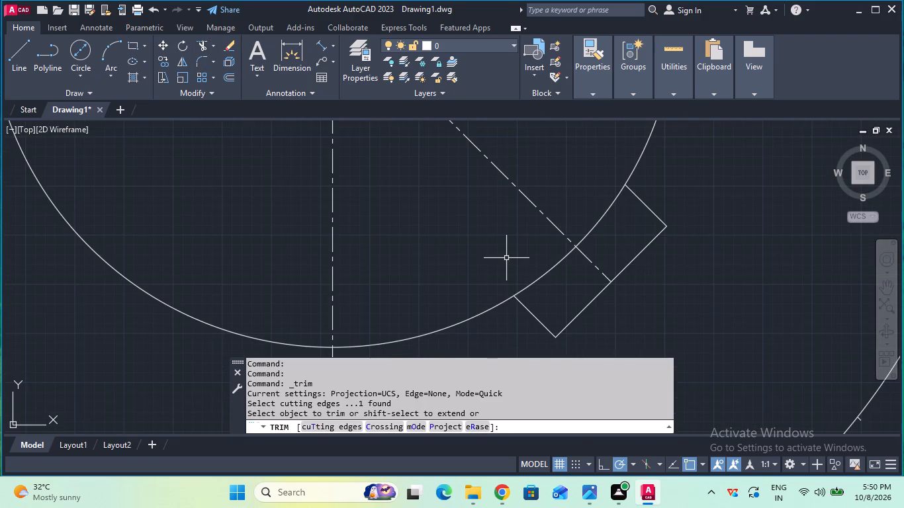
{"action": "left_click", "coordinate": [206, 48]}
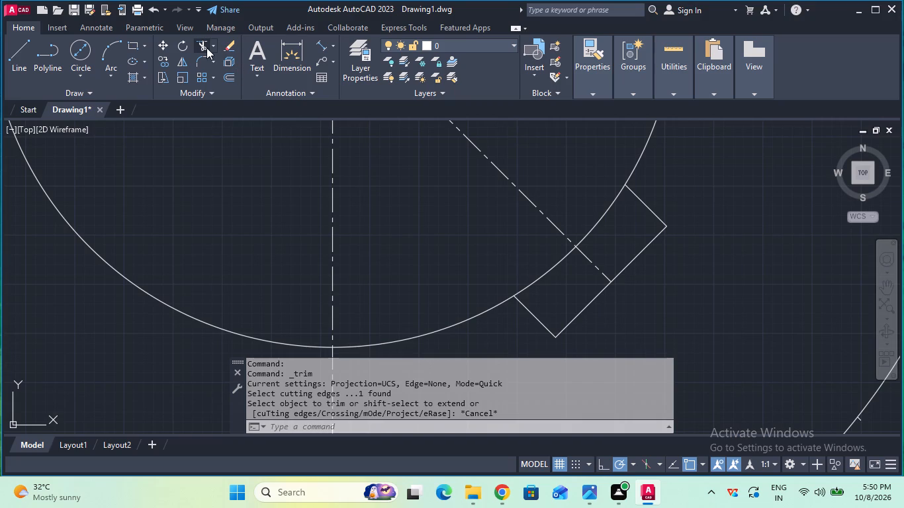
{"action": "left_click", "coordinate": [544, 273]}
{"action": "left_click", "coordinate": [586, 237]}
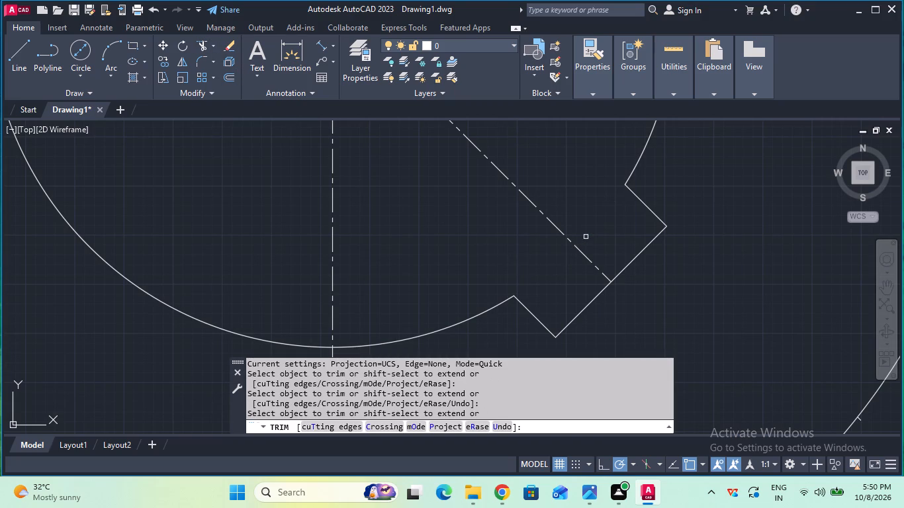
{"action": "key", "text": "Escape"}
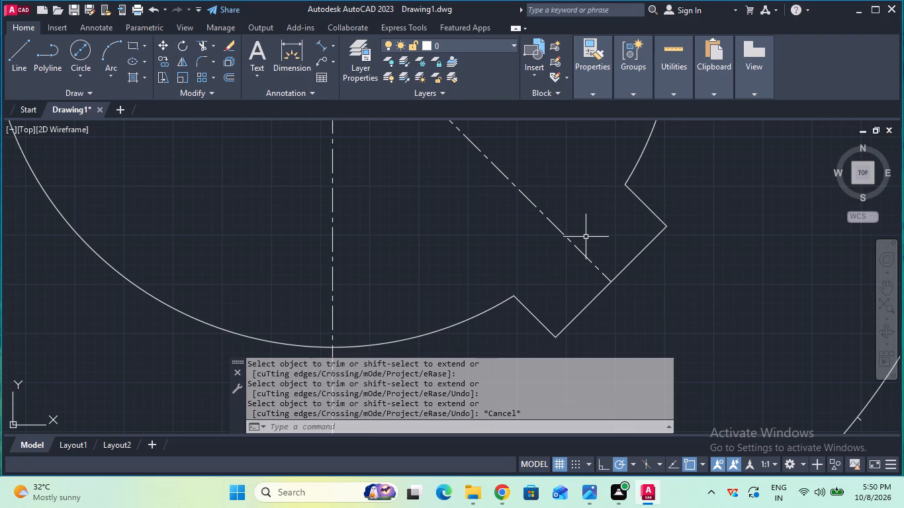
Erase the two leftover offset lines on either side of the diagonal centre line, opposite the keyway.
{"action": "scroll", "coordinate": [586, 237], "scroll_direction": "up", "scroll_amount": 3}
{"action": "scroll", "coordinate": [586, 237], "scroll_direction": "down", "scroll_amount": 7}
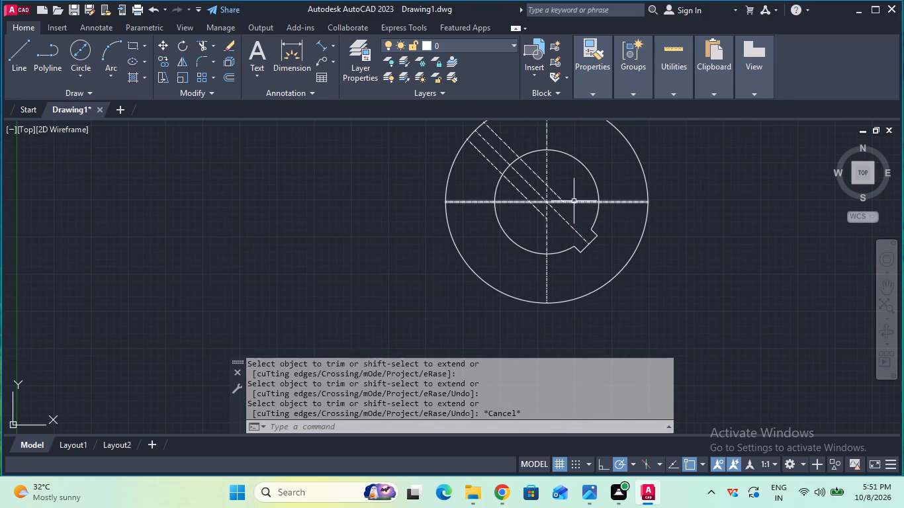
{"action": "left_click", "coordinate": [223, 46]}
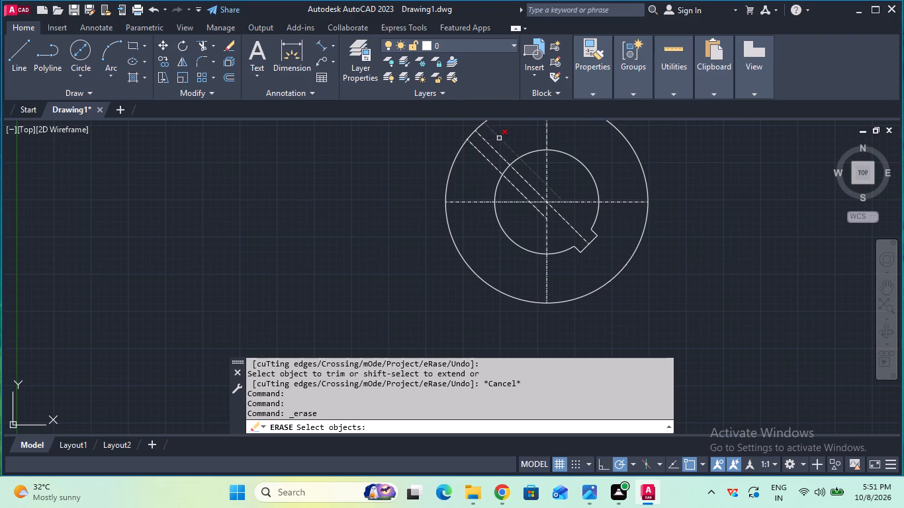
{"action": "left_click", "coordinate": [499, 138]}
{"action": "key", "text": "Return"}
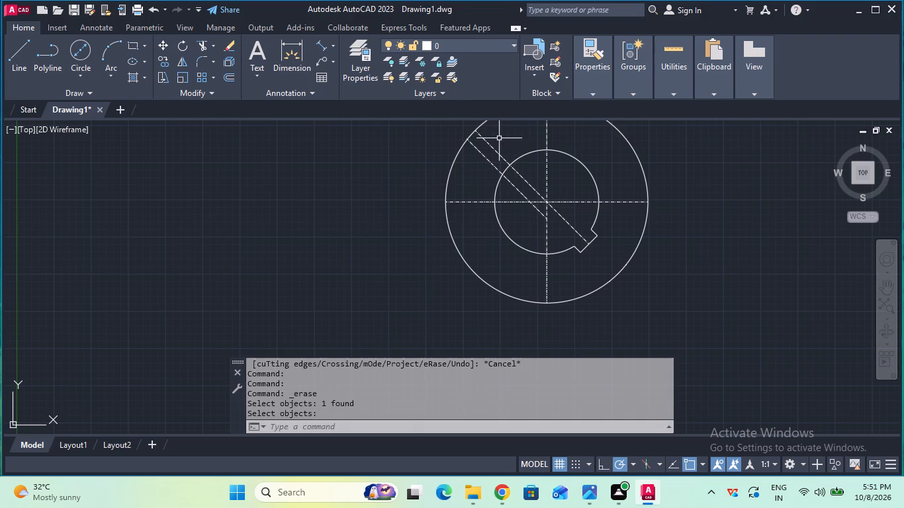
{"action": "left_click", "coordinate": [226, 50]}
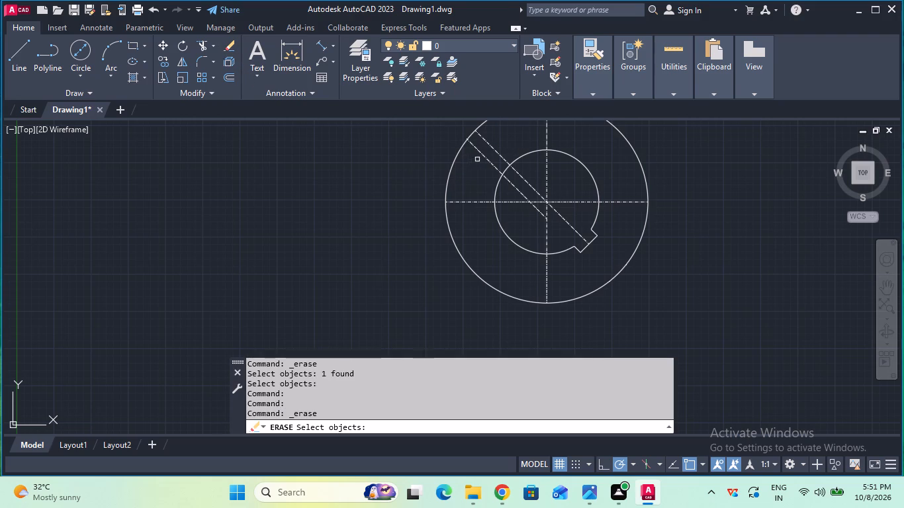
{"action": "left_click", "coordinate": [482, 157]}
{"action": "key", "text": "Return"}
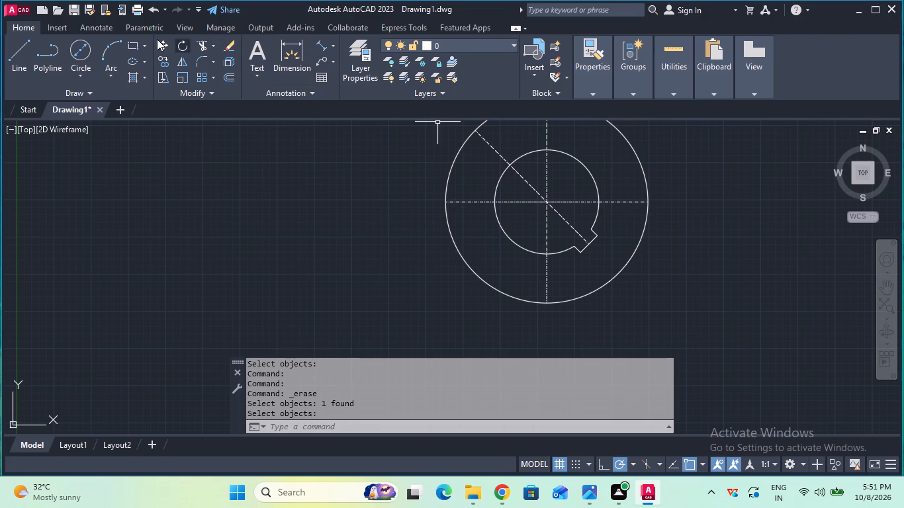
Check the outer circle's radius with a linear dimension from the hub centre to its right-hand quadrant, without placing it.
{"action": "left_click", "coordinate": [331, 39]}
{"action": "left_click", "coordinate": [343, 73]}
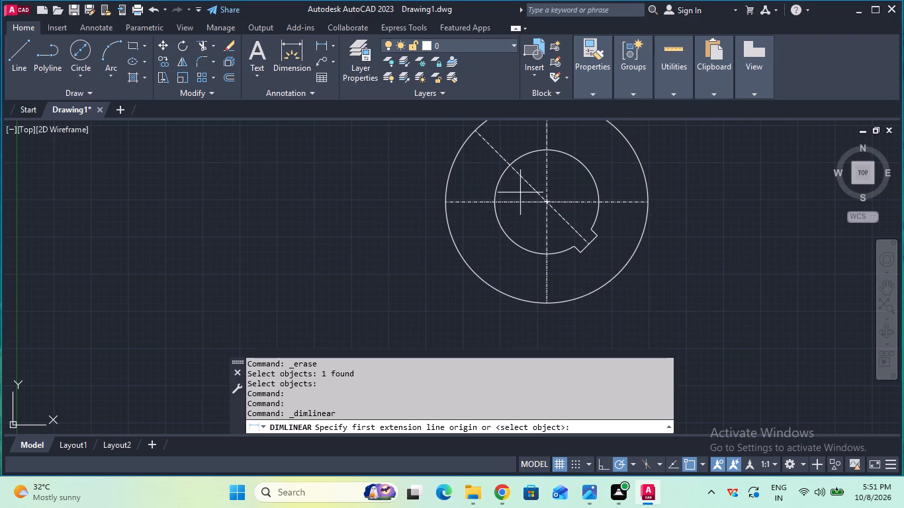
{"action": "left_click", "coordinate": [545, 201]}
{"action": "left_click", "coordinate": [647, 203]}
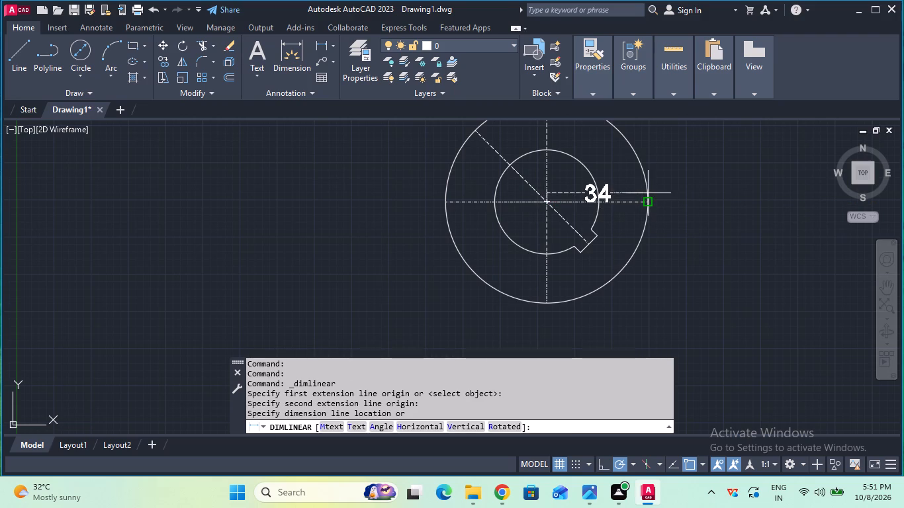
{"action": "key", "text": "Escape"}
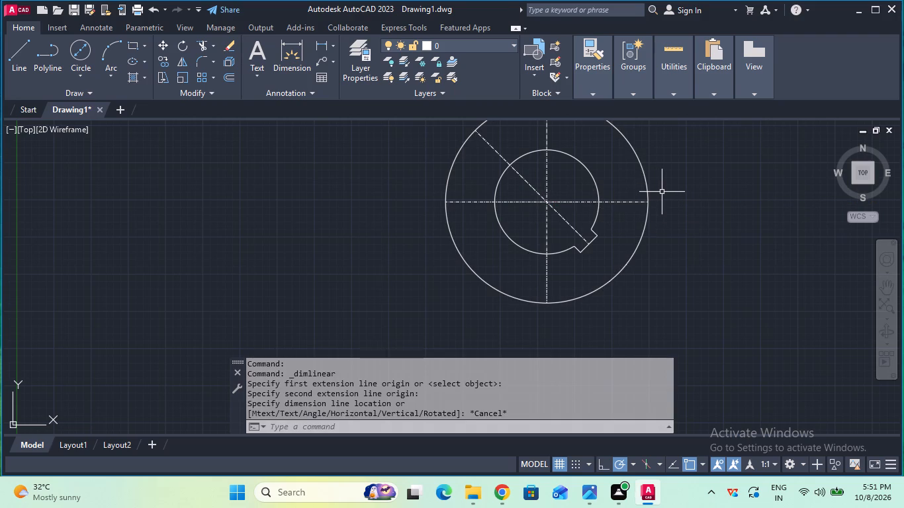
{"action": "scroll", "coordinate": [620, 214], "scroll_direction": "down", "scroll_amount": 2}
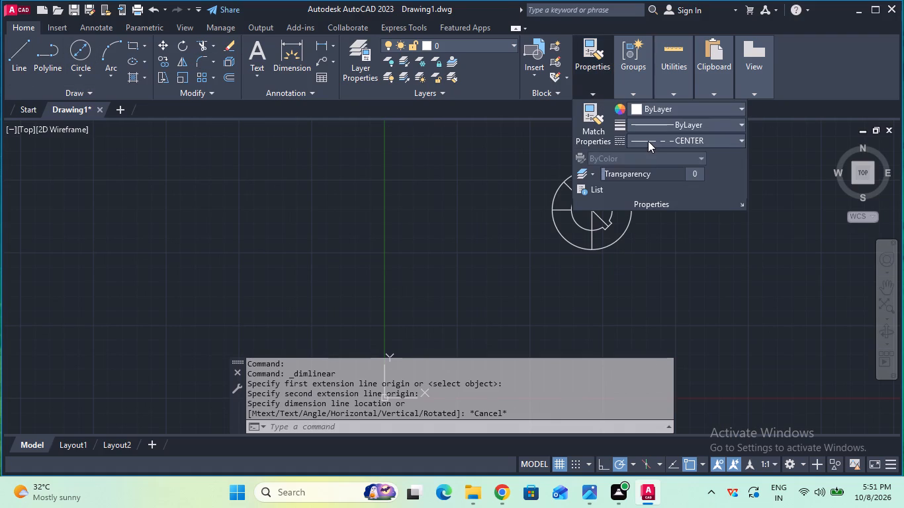
Draw a 63 mm horizontal CENTER-linetype line extending right from the right-hand quadrant of the hub's outer circle.
{"action": "left_click", "coordinate": [16, 65]}
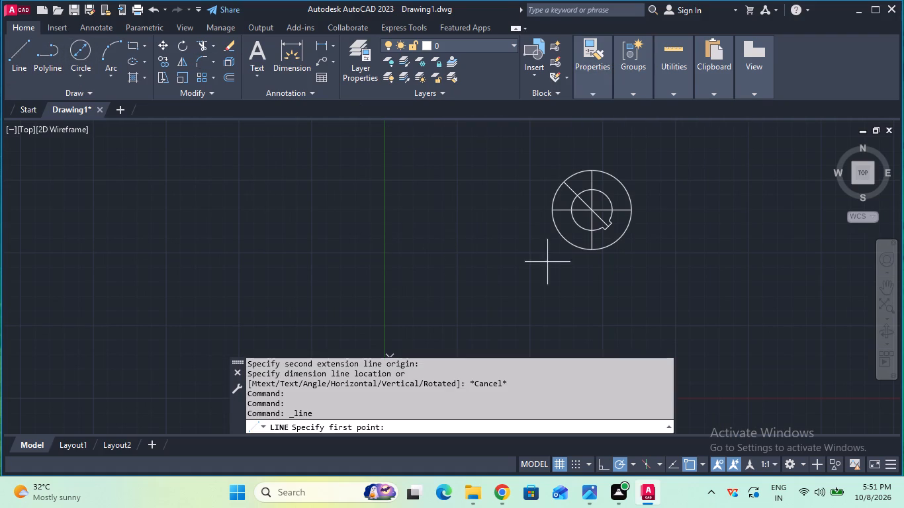
{"action": "left_click", "coordinate": [629, 210]}
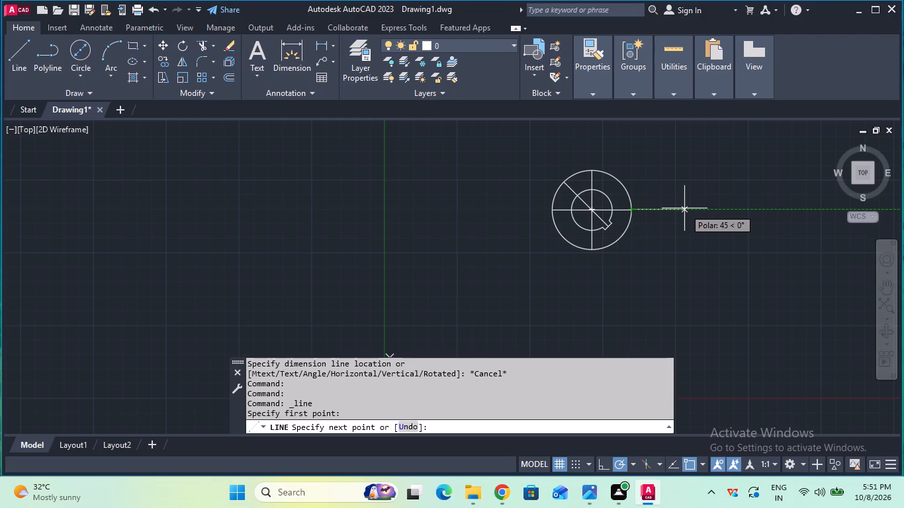
{"action": "type", "text": "63"}
{"action": "key", "text": "Return"}
{"action": "key", "text": "Escape"}
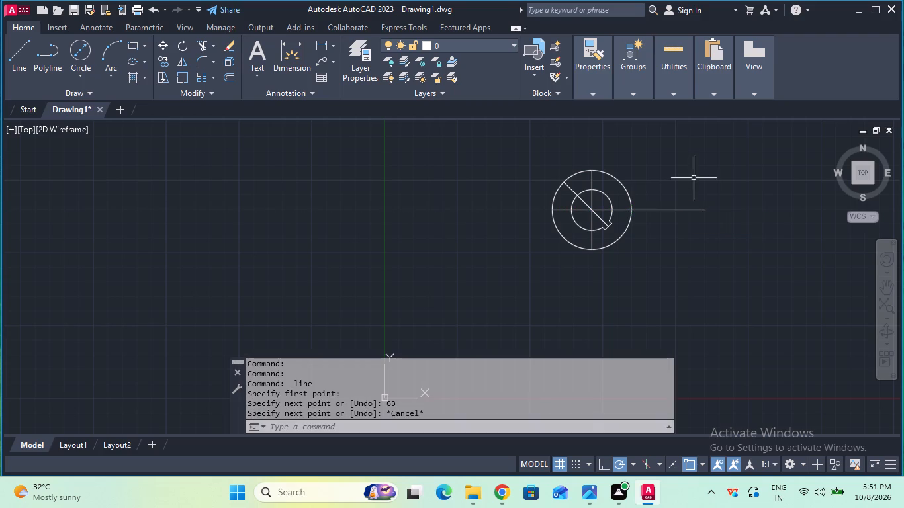
Check the horizontal distance from the hub centre to the new line's right end with a linear dimension, without placing it.
{"action": "left_click", "coordinate": [317, 50]}
{"action": "left_click", "coordinate": [590, 213]}
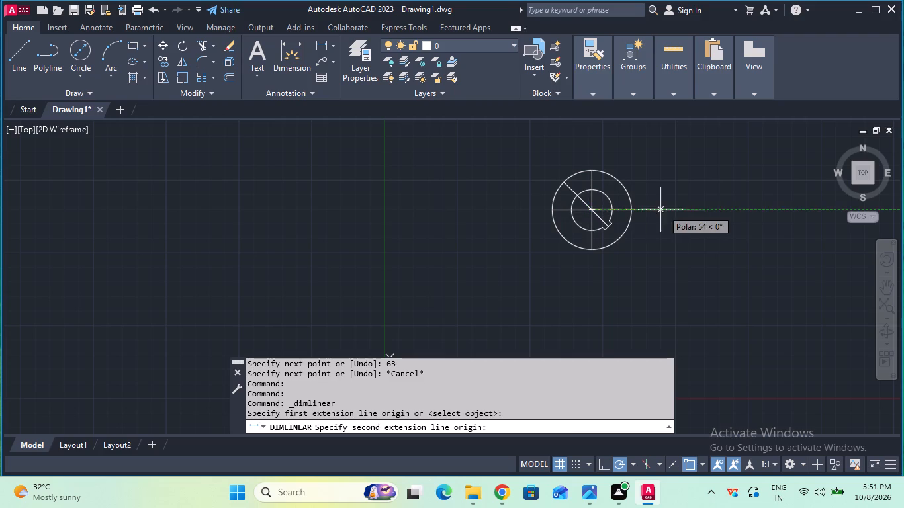
{"action": "left_click", "coordinate": [709, 209]}
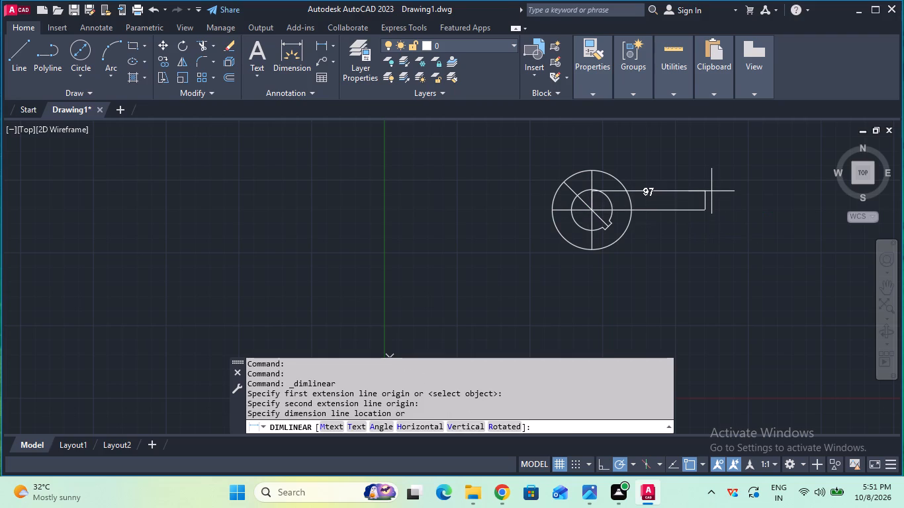
{"action": "key", "text": "Escape"}
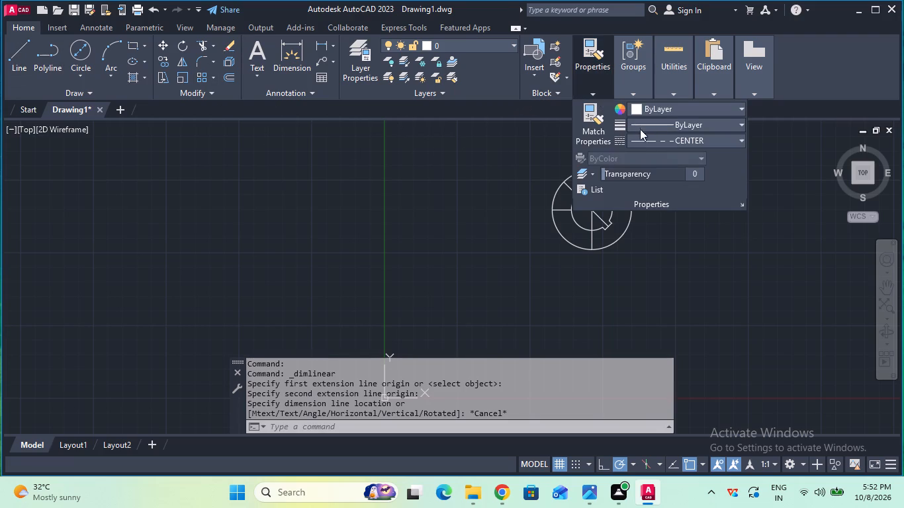
With Ortho on, draw a 28 mm CENTER-linetype line straight down from the right end of the horizontal centre line.
{"action": "left_click", "coordinate": [647, 140]}
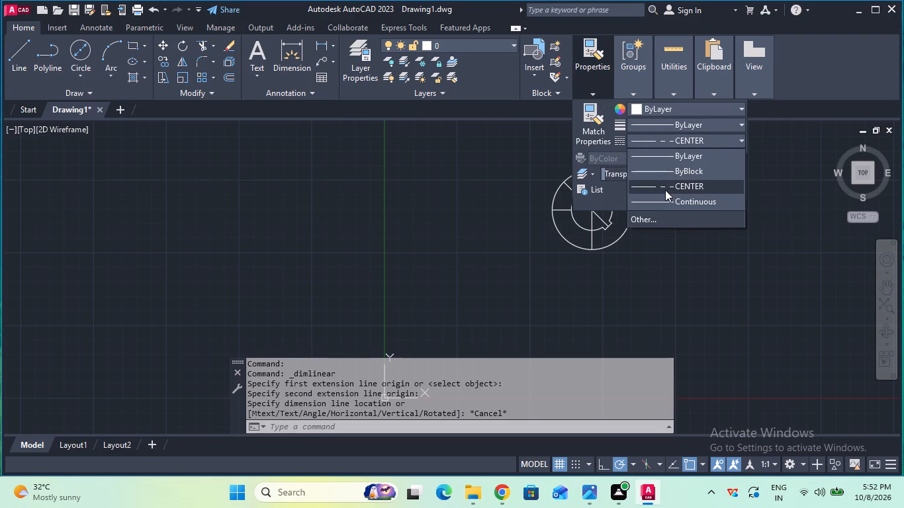
{"action": "left_click", "coordinate": [665, 190]}
{"action": "left_click", "coordinate": [11, 53]}
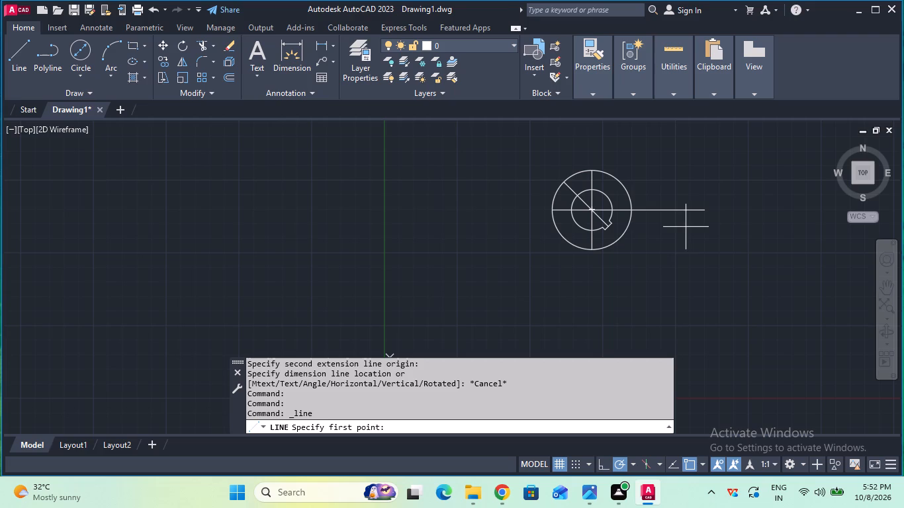
{"action": "left_click", "coordinate": [708, 214]}
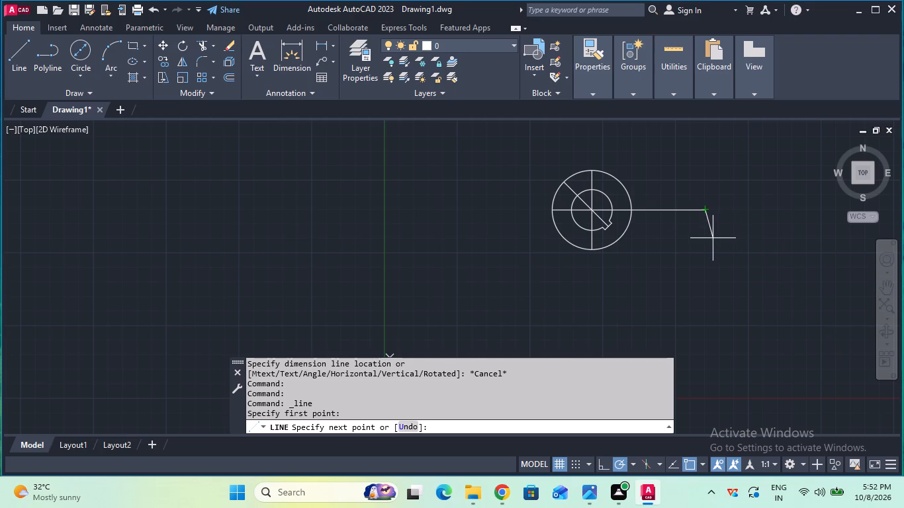
{"action": "key", "text": "F8"}
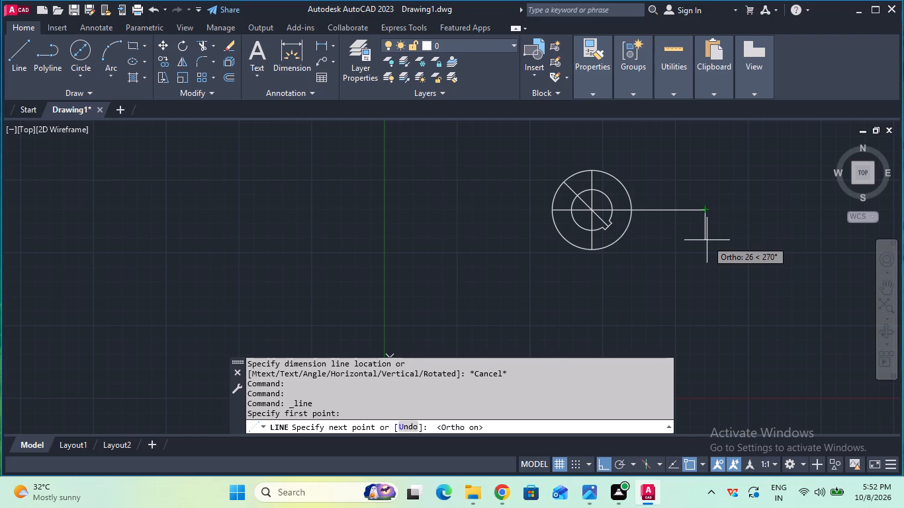
{"action": "type", "text": "28"}
{"action": "key", "text": "Return"}
{"action": "key", "text": "Escape"}
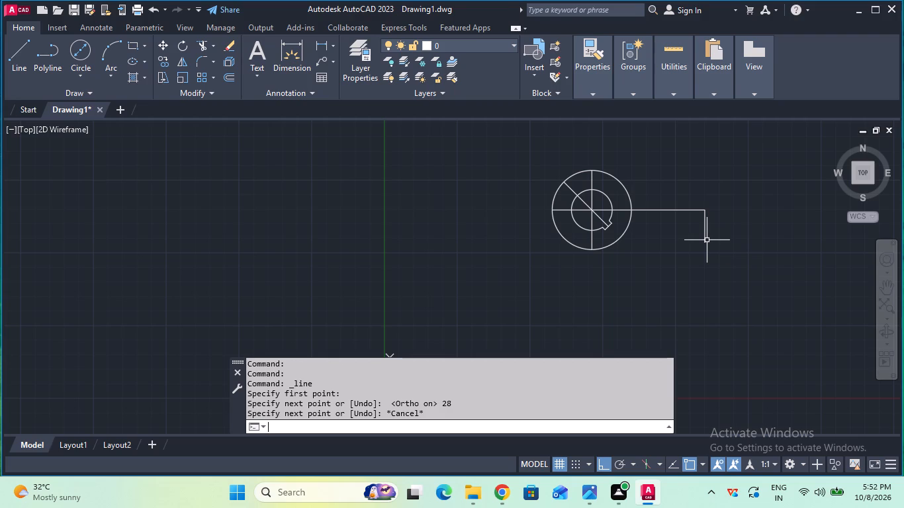
Set the current linetype to ByBlock and draw a circle of radius 8 mm centred on the vertical line's lower end.
{"action": "scroll", "coordinate": [707, 240], "scroll_direction": "up", "scroll_amount": 2}
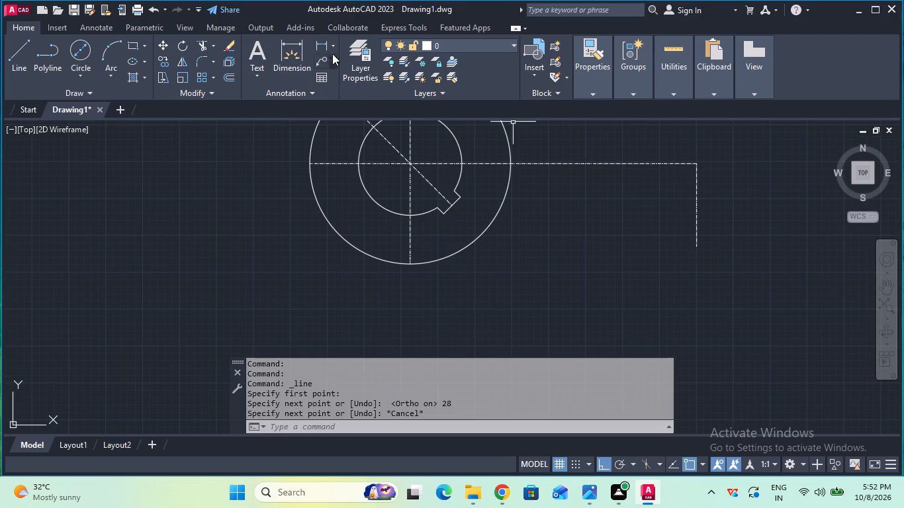
{"action": "left_click", "coordinate": [655, 138]}
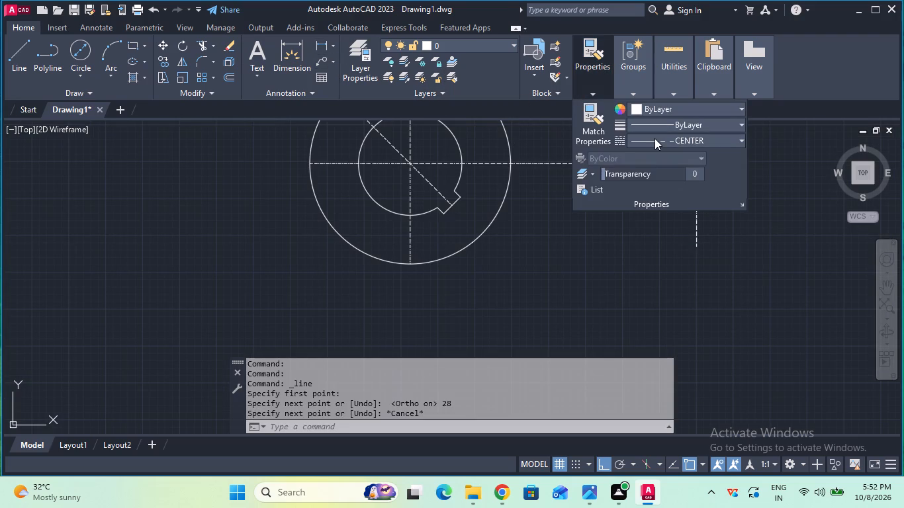
{"action": "left_click", "coordinate": [668, 167]}
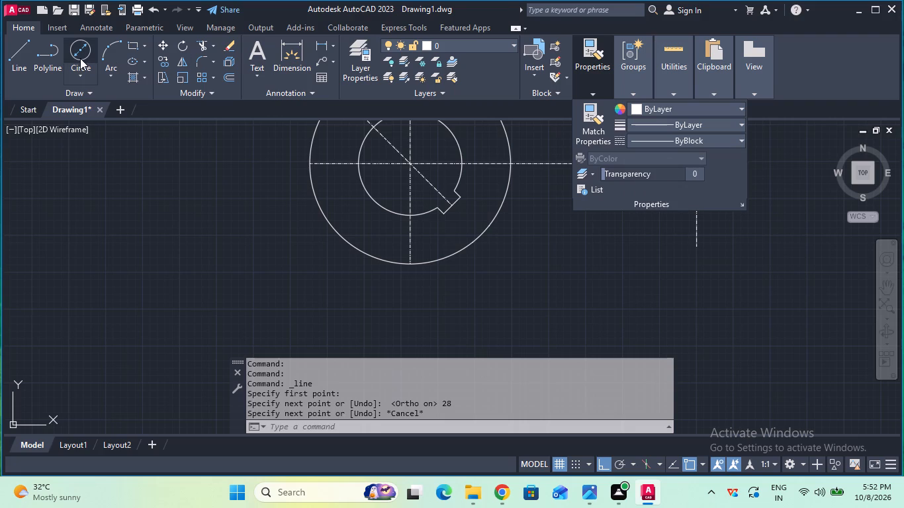
{"action": "left_click", "coordinate": [82, 69]}
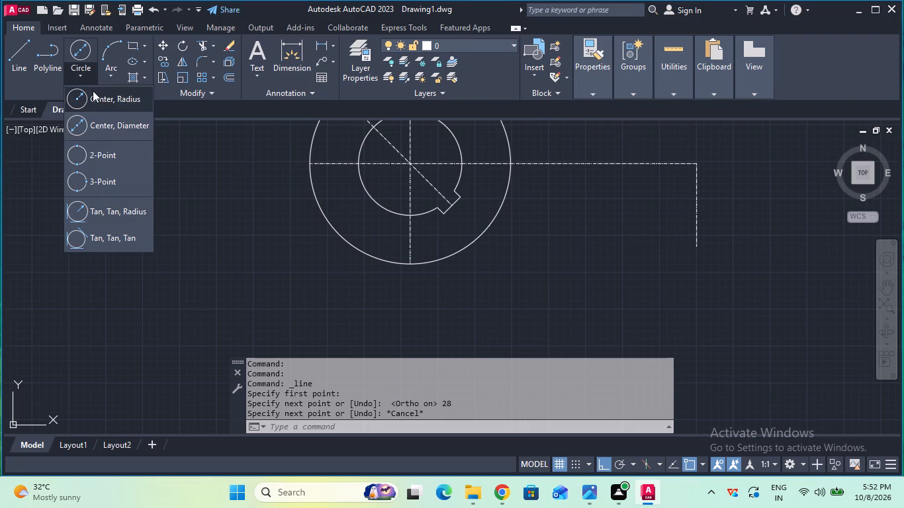
{"action": "left_click", "coordinate": [93, 91]}
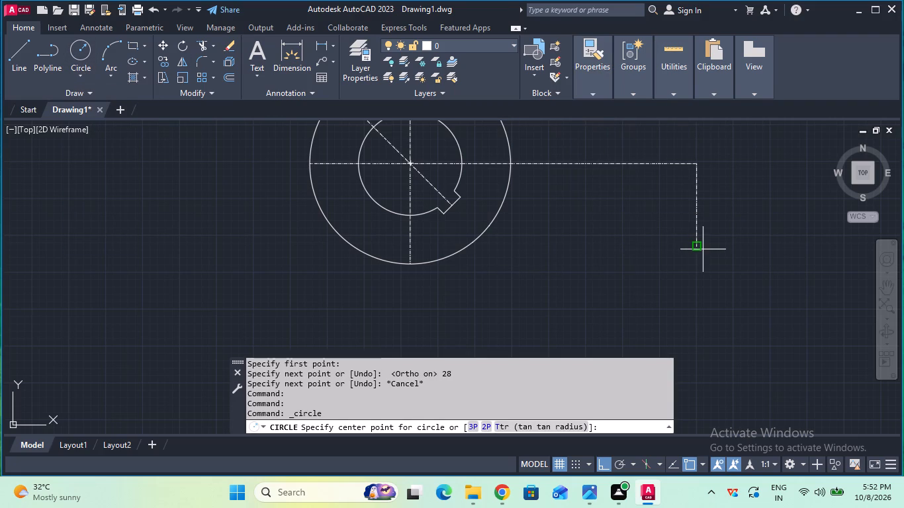
{"action": "left_click", "coordinate": [696, 249]}
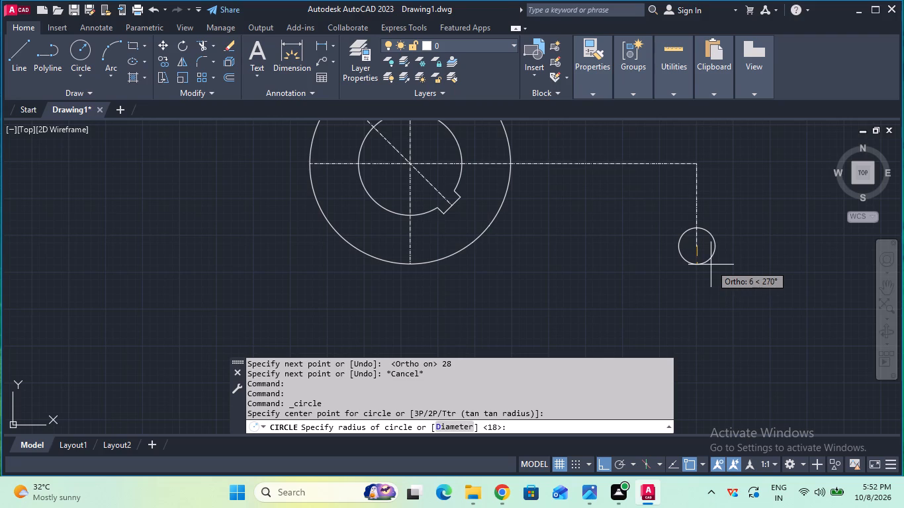
{"action": "key", "text": "8"}
{"action": "key", "text": "Return"}
Draw a concentric circle of radius 16 mm around the small 8 mm radius circle.
{"action": "left_click", "coordinate": [85, 55]}
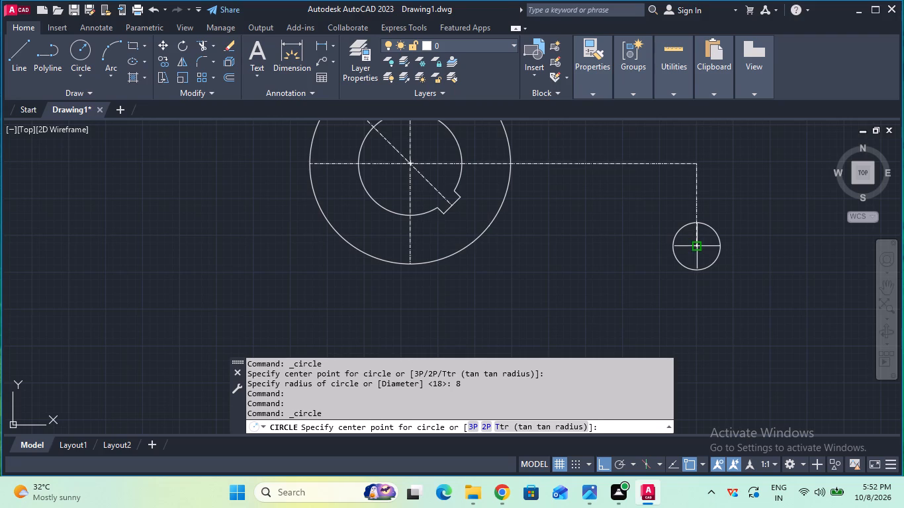
{"action": "left_click", "coordinate": [695, 248]}
{"action": "type", "text": "16"}
{"action": "key", "text": "Return"}
{"action": "key", "text": "Escape"}
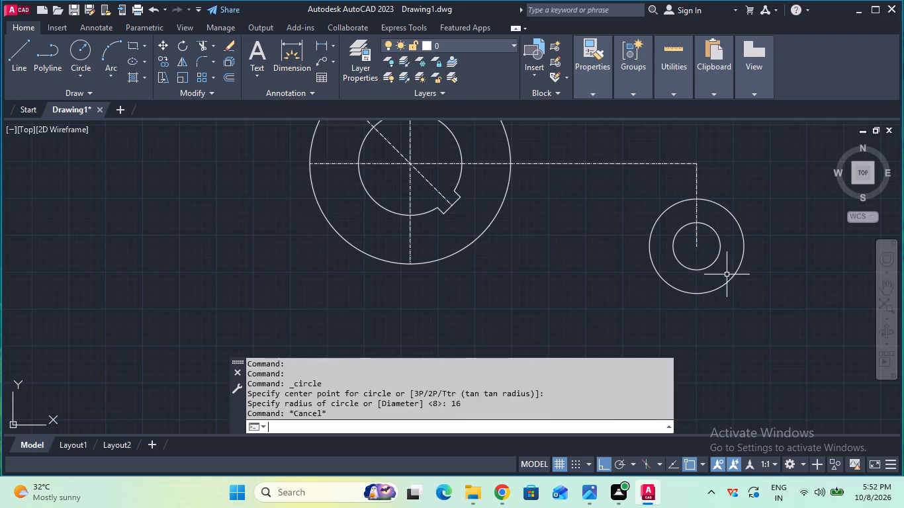
Check the diameters of the small boss's outer and inner circles with diameter dimensions, without placing them.
{"action": "left_click", "coordinate": [331, 45]}
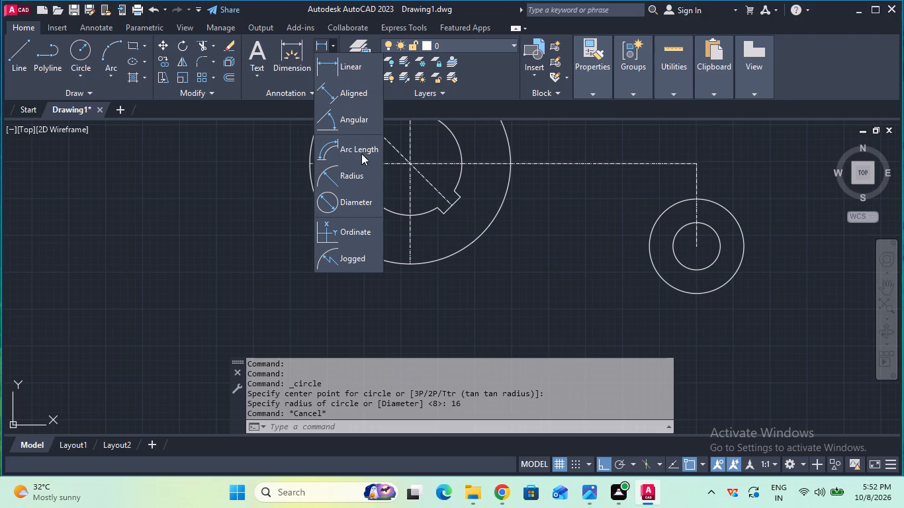
{"action": "left_click", "coordinate": [369, 192]}
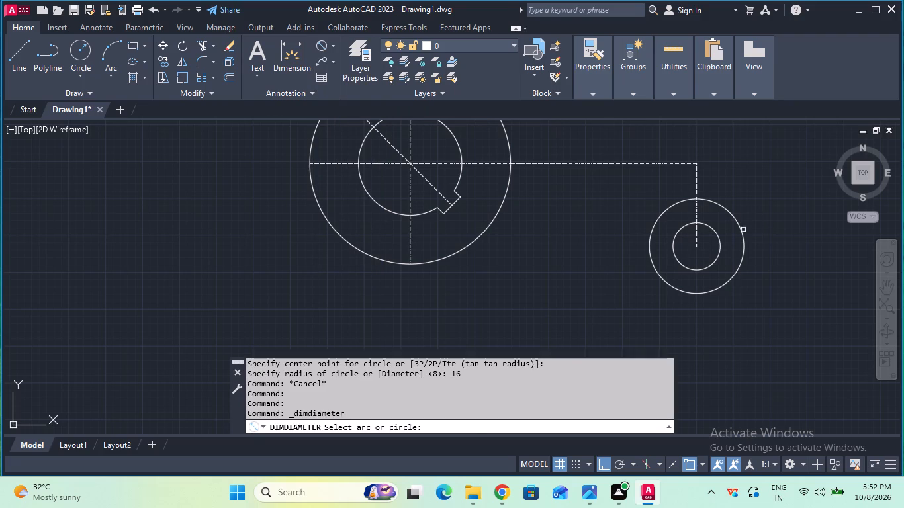
{"action": "left_click", "coordinate": [741, 232]}
{"action": "key", "text": "Escape"}
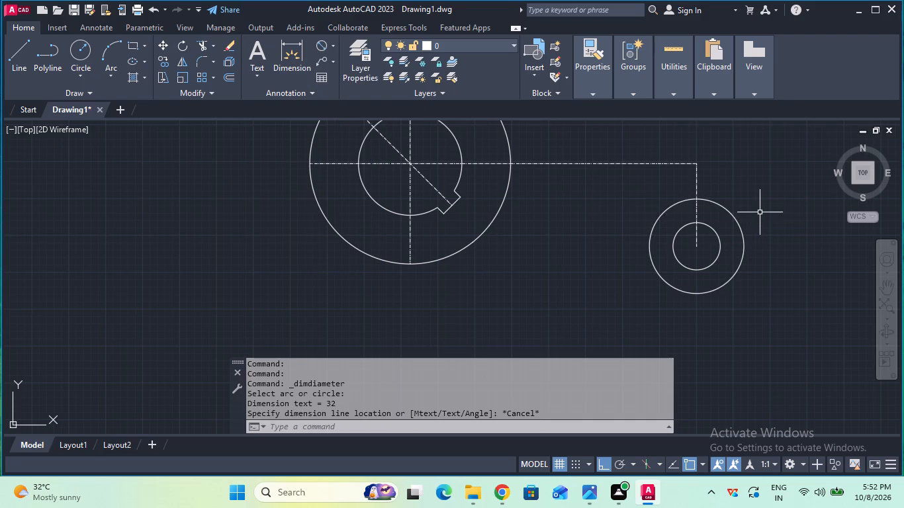
{"action": "left_click", "coordinate": [324, 44]}
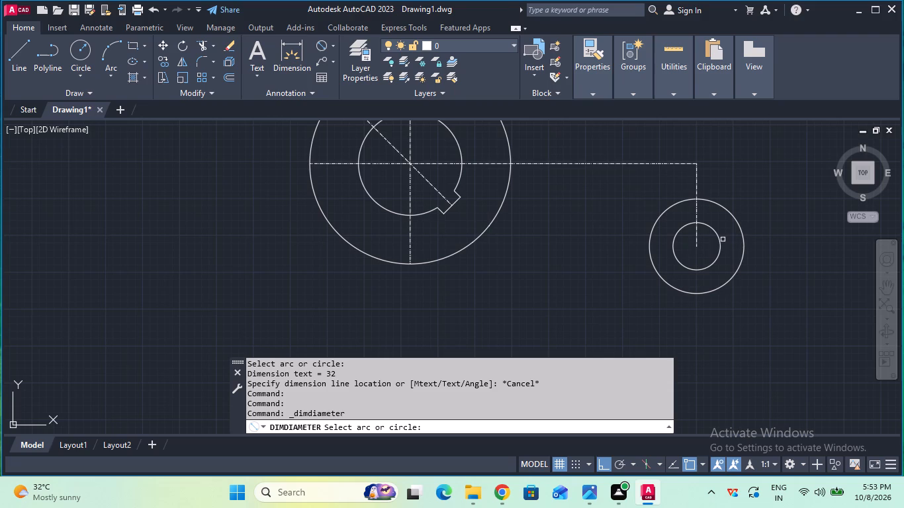
{"action": "left_click", "coordinate": [720, 240]}
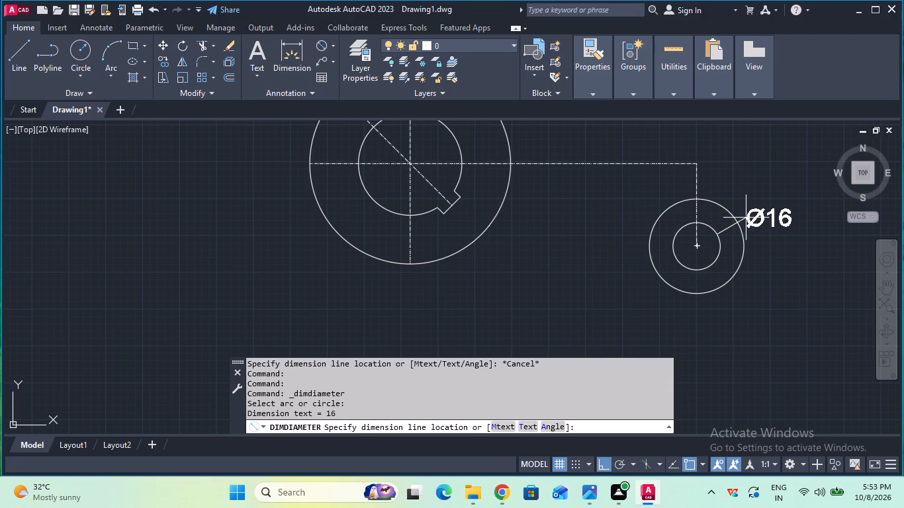
{"action": "key", "text": "Escape"}
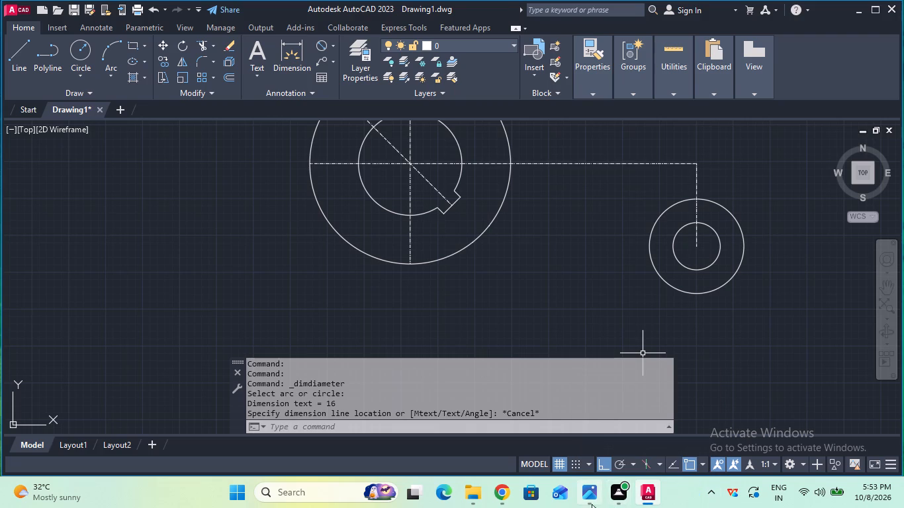
Switch to the reference image in Photos, examine the lower arm's radii and offsets around the small boss, and return to AutoCAD.
{"action": "left_click", "coordinate": [576, 447]}
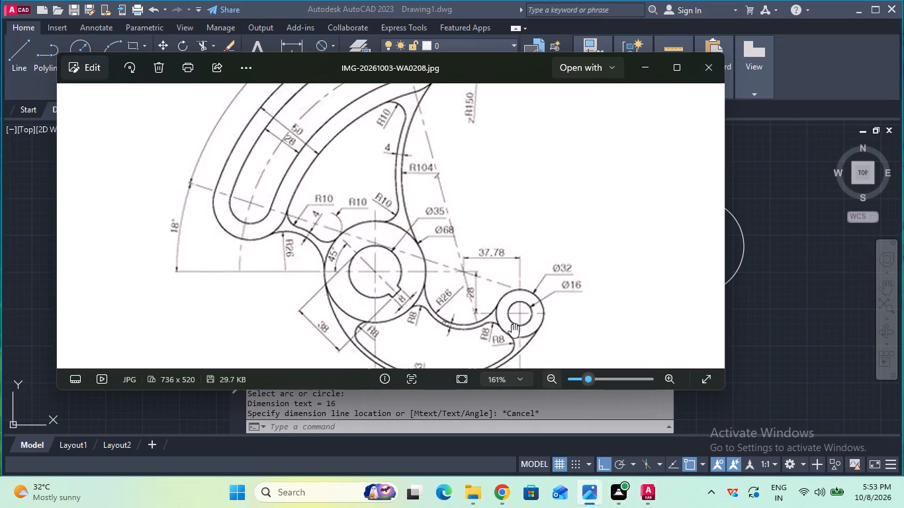
{"action": "middle_click_drag", "start_coordinate": [512, 323], "coordinate": [519, 233]}
{"action": "scroll", "coordinate": [416, 265], "scroll_direction": "up", "scroll_amount": 2}
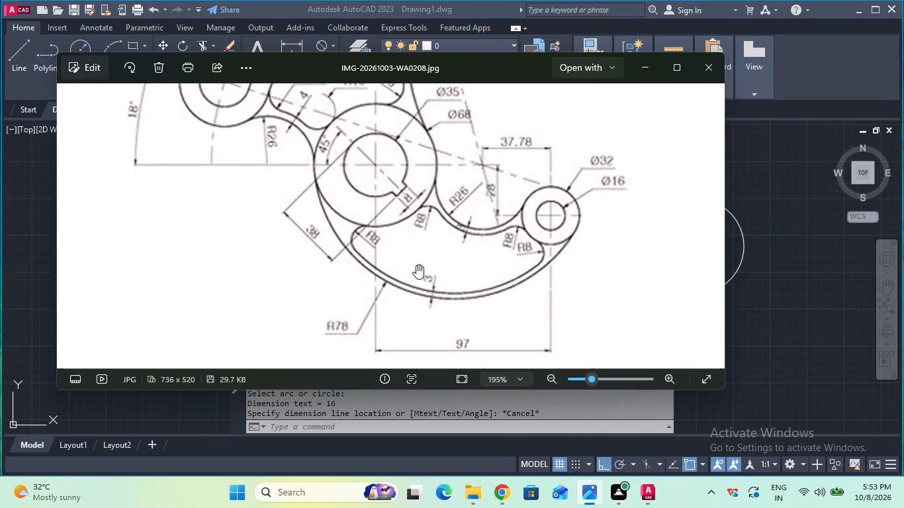
{"action": "scroll", "coordinate": [416, 265], "scroll_direction": "down", "scroll_amount": 2}
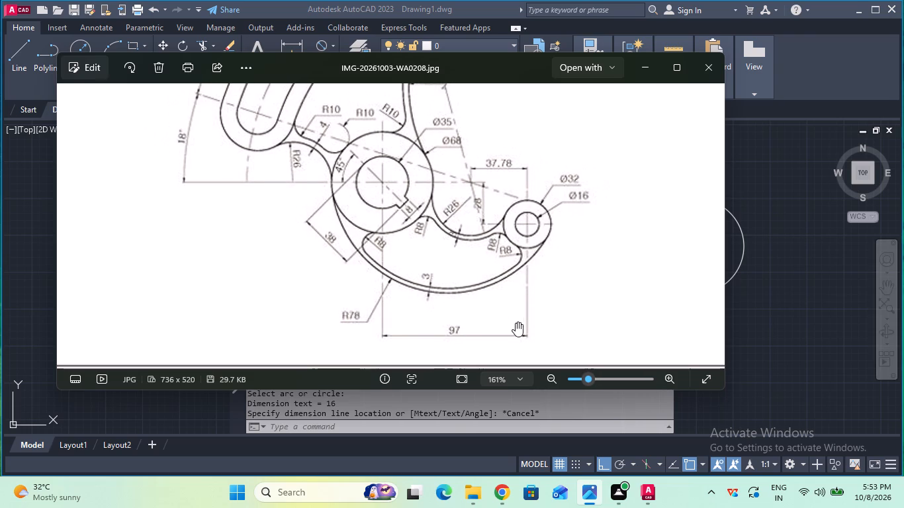
{"action": "left_click", "coordinate": [643, 495]}
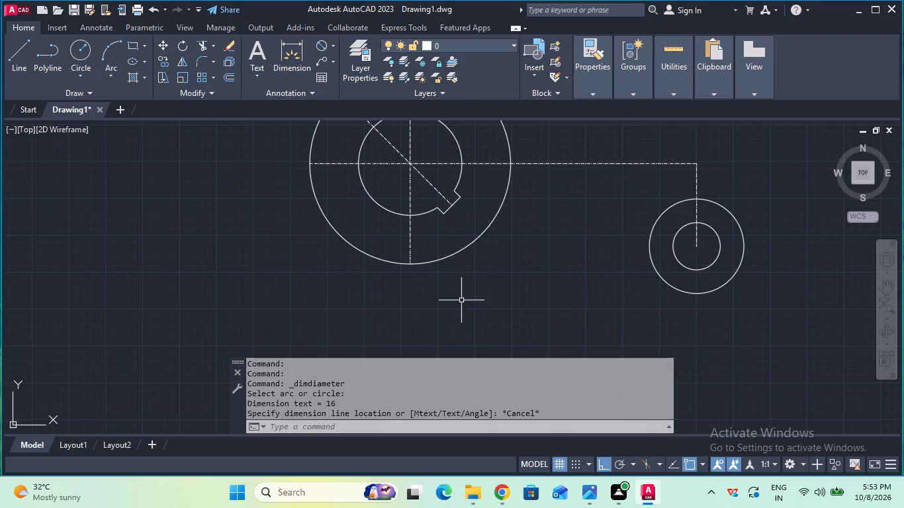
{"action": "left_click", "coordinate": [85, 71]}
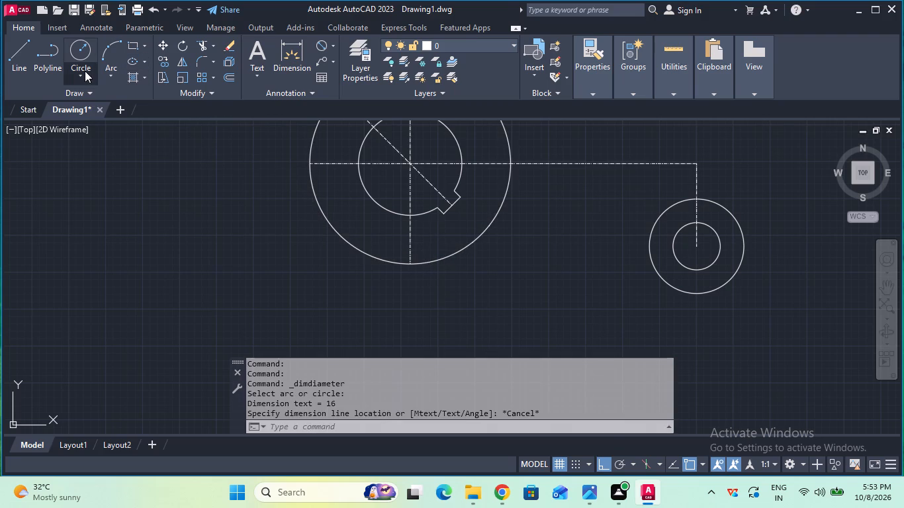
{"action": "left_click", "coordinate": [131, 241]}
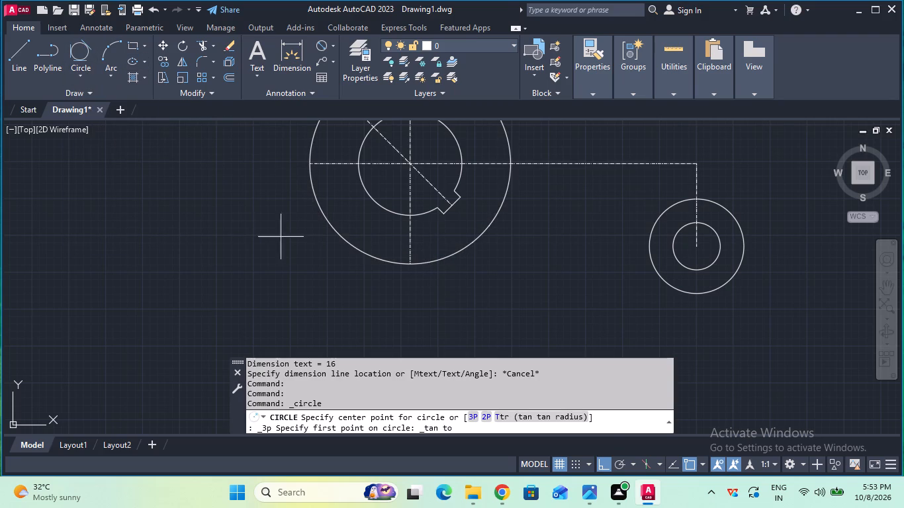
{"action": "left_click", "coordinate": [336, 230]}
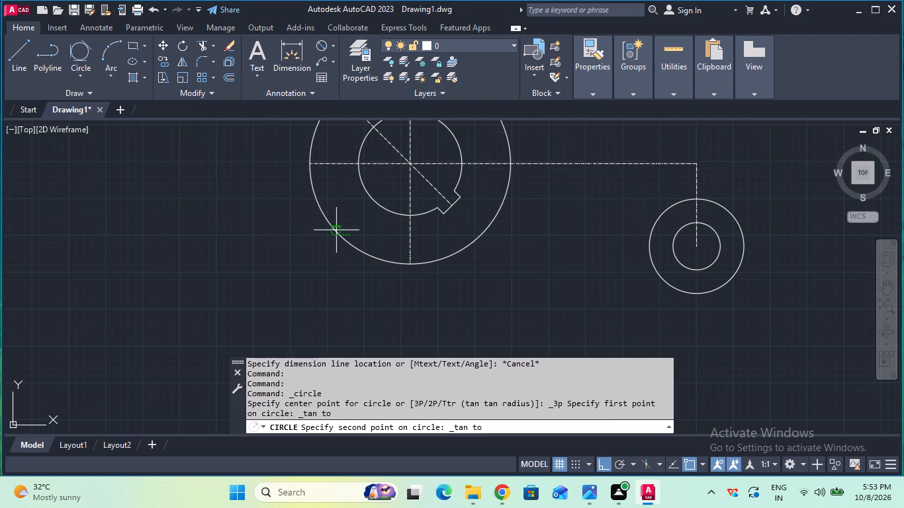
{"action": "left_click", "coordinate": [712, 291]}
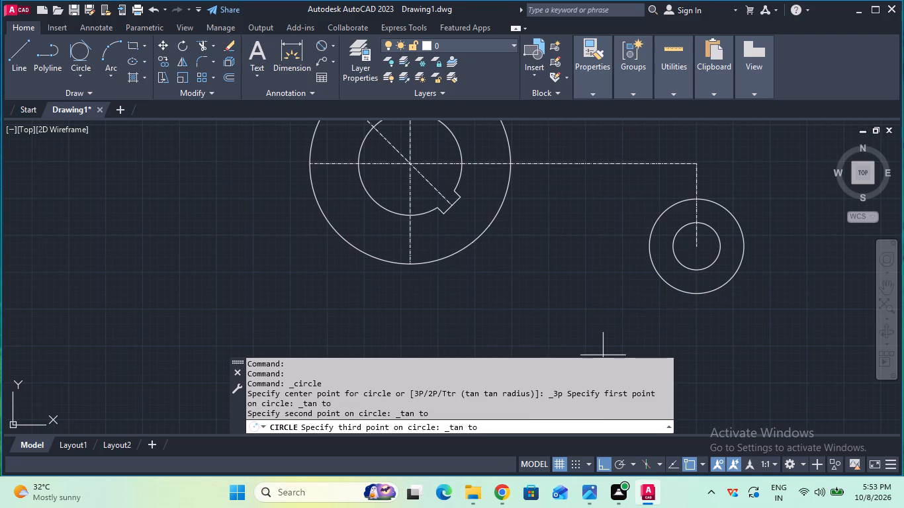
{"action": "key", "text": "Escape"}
Draw a radius 78 mm circle tangent to the hub's outer circle and the small boss's outer circle, enclosing both.
{"action": "left_click", "coordinate": [77, 62]}
{"action": "left_click", "coordinate": [77, 65]}
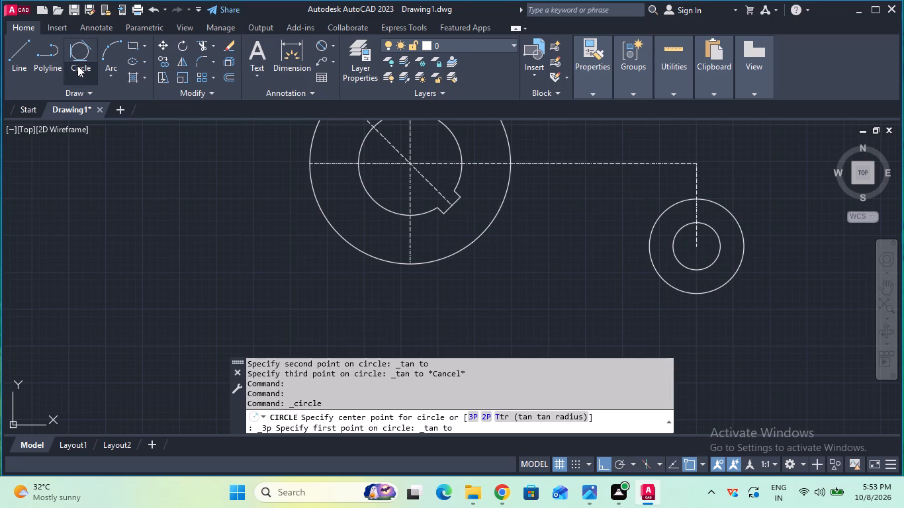
{"action": "left_click", "coordinate": [103, 210]}
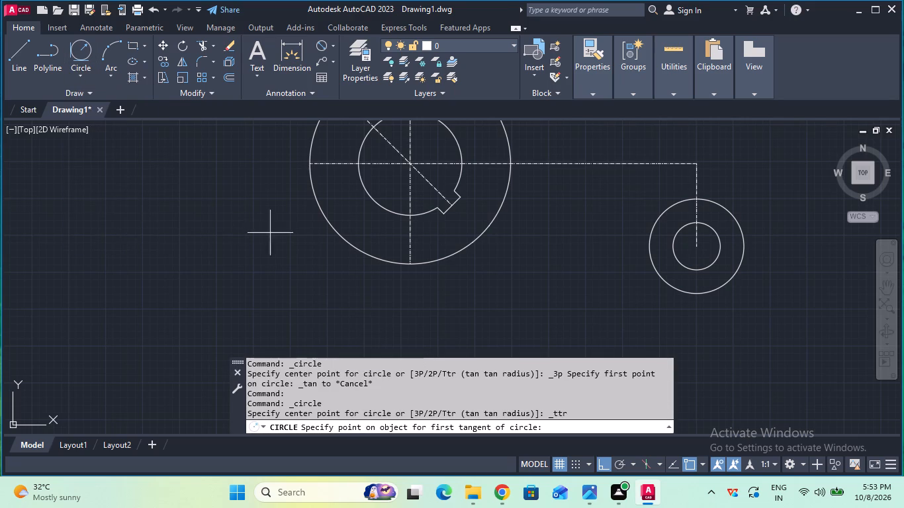
{"action": "left_click", "coordinate": [329, 226]}
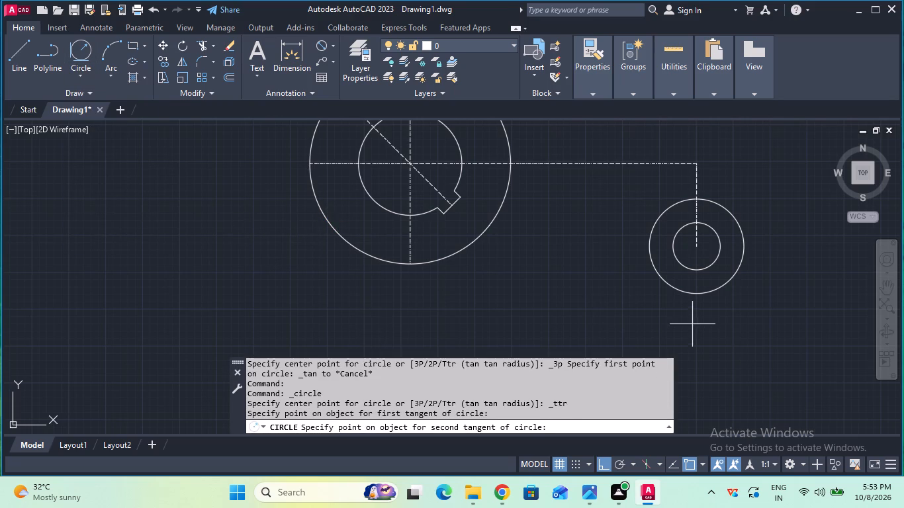
{"action": "left_click", "coordinate": [713, 289]}
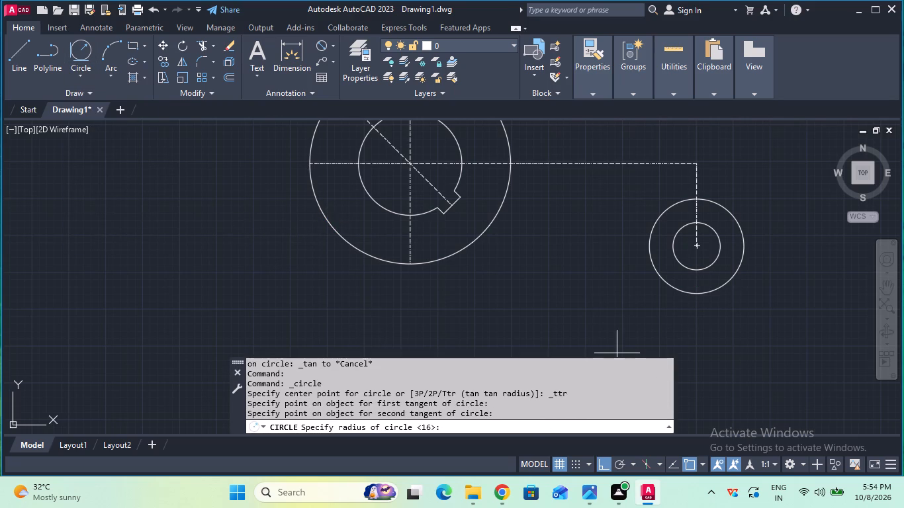
{"action": "left_click", "coordinate": [506, 421]}
{"action": "type", "text": "78"}
{"action": "key", "text": "Return"}
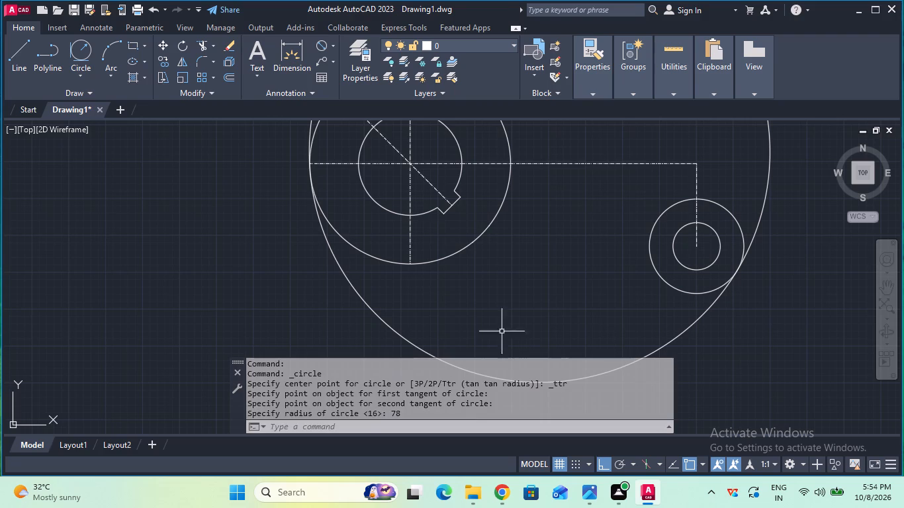
Trim away the upper portion of the 78 mm radius circle, leaving the lower arc between the hub and the small boss.
{"action": "scroll", "coordinate": [498, 318], "scroll_direction": "down", "scroll_amount": 2}
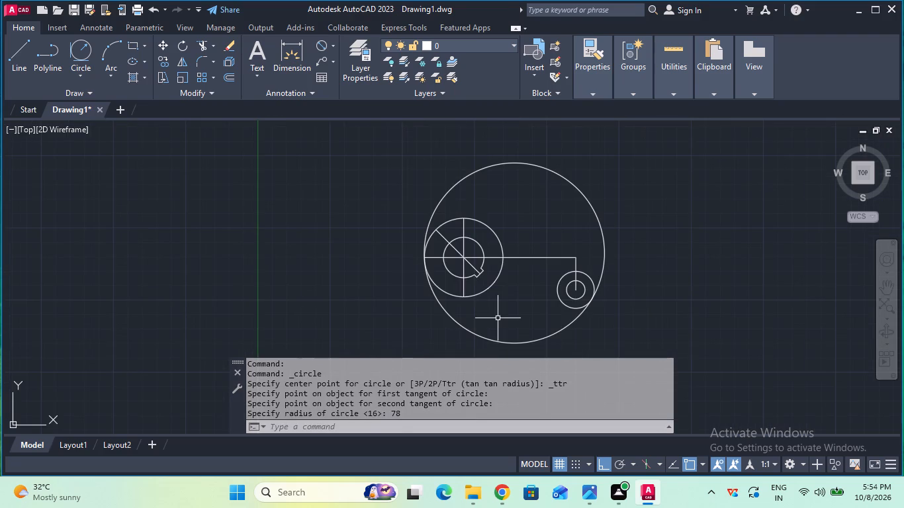
{"action": "scroll", "coordinate": [497, 317], "scroll_direction": "up", "scroll_amount": 1}
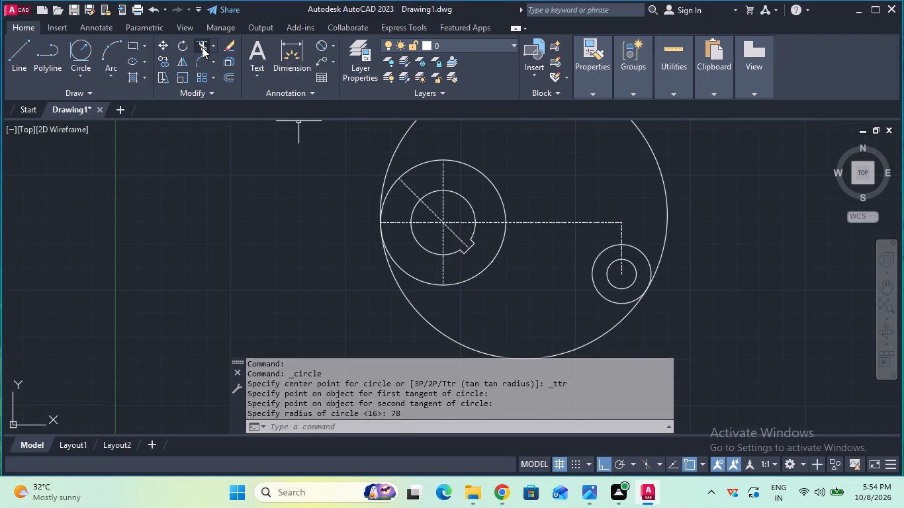
{"action": "left_click", "coordinate": [202, 47]}
{"action": "left_click", "coordinate": [394, 152]}
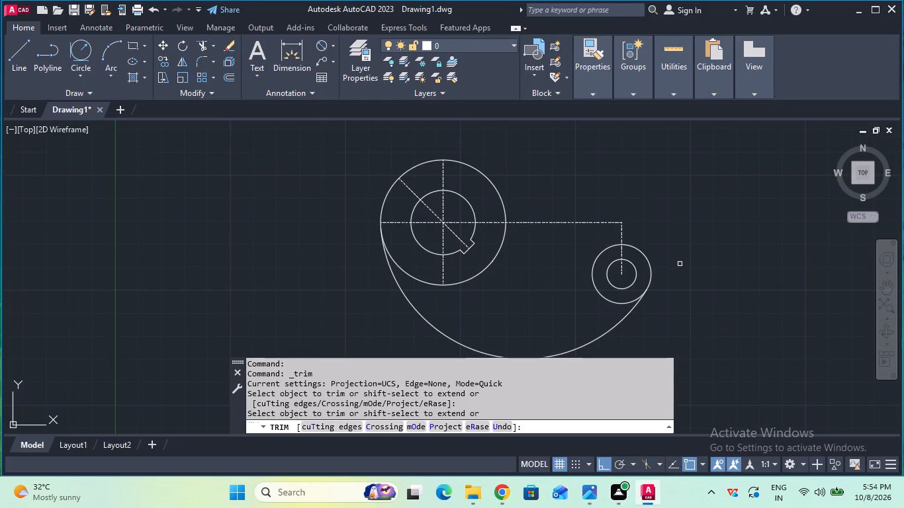
{"action": "key", "text": "Escape"}
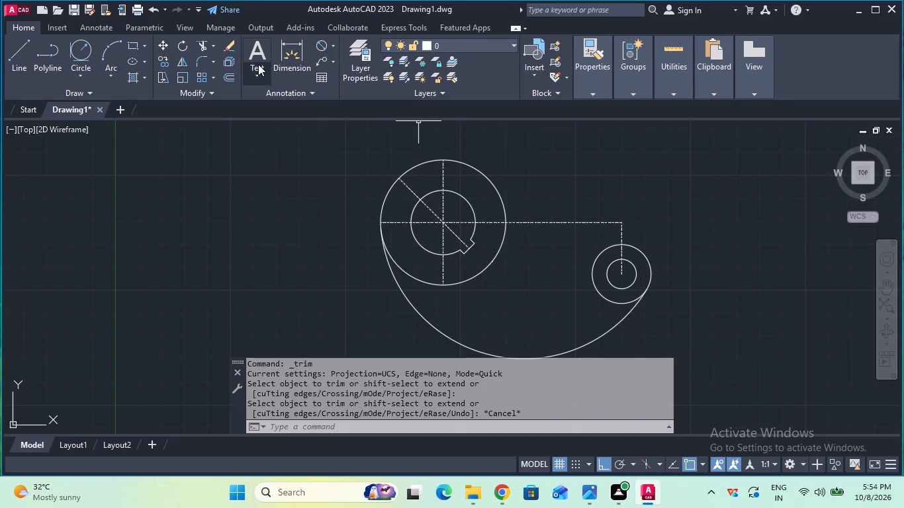
{"action": "left_click", "coordinate": [212, 49]}
{"action": "left_click", "coordinate": [212, 49]}
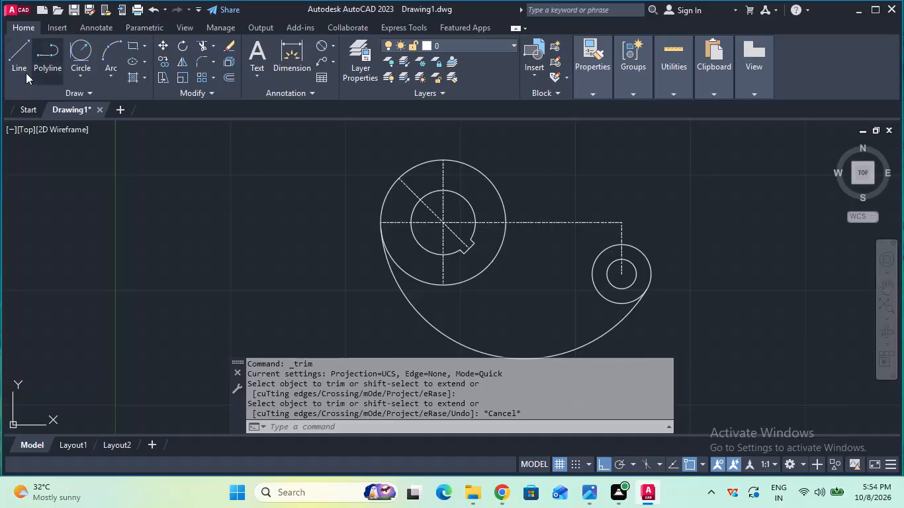
Draw a radius 26 mm circle between the hub and the small boss, tangent to both of their outer circles.
{"action": "left_click", "coordinate": [83, 53]}
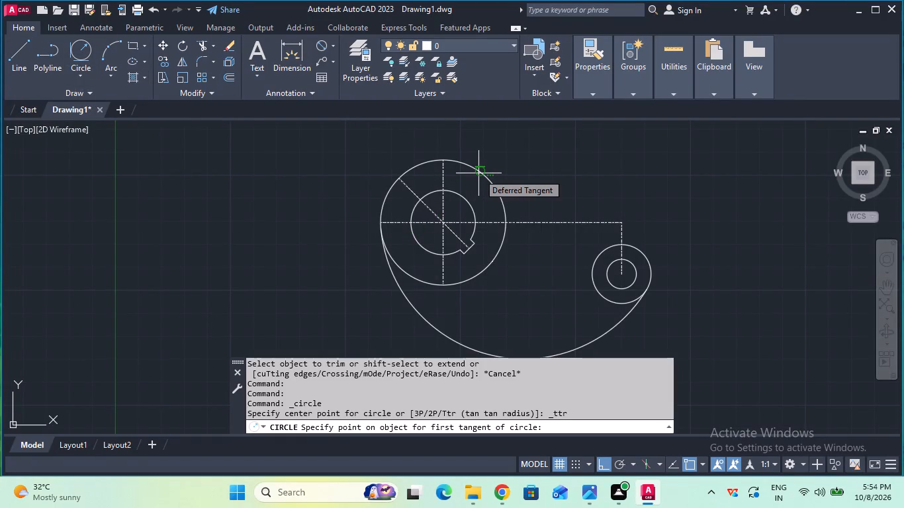
{"action": "left_click", "coordinate": [503, 240]}
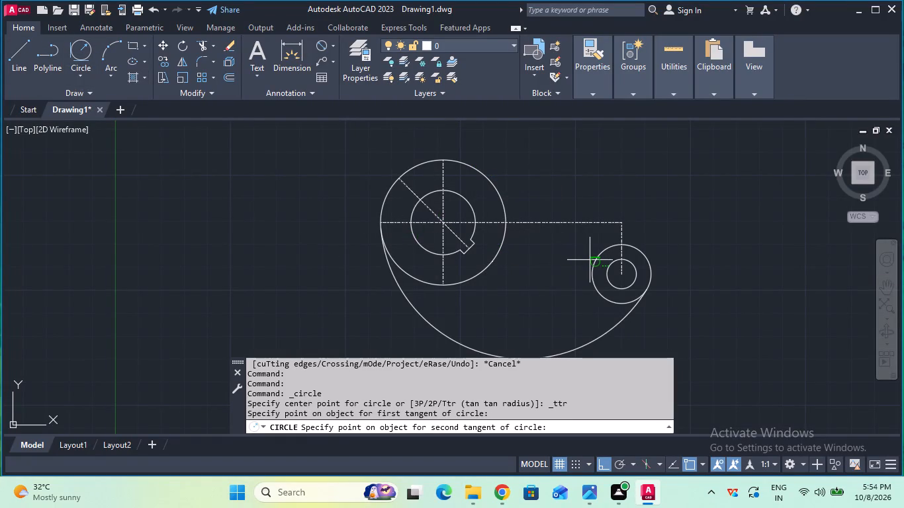
{"action": "left_click", "coordinate": [595, 261]}
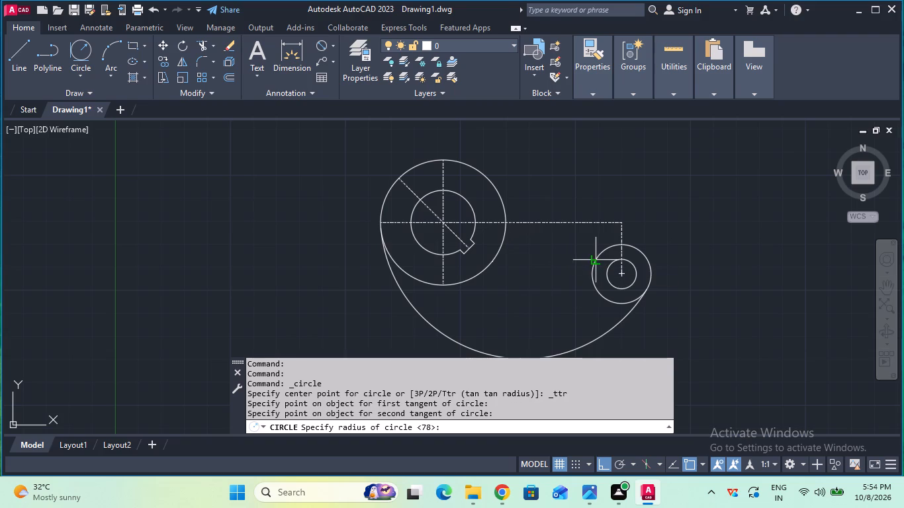
{"action": "left_click", "coordinate": [480, 425]}
{"action": "key", "text": "2"}
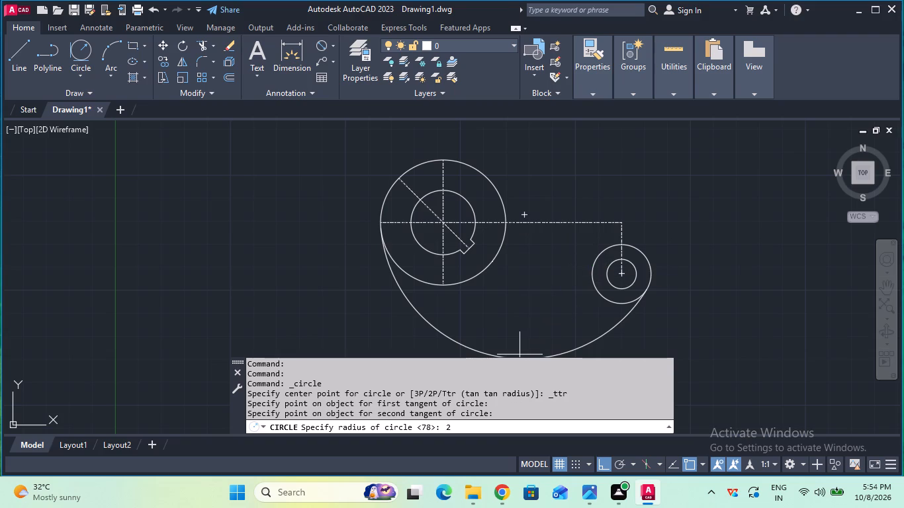
{"action": "key", "text": "6"}
{"action": "key", "text": "Return"}
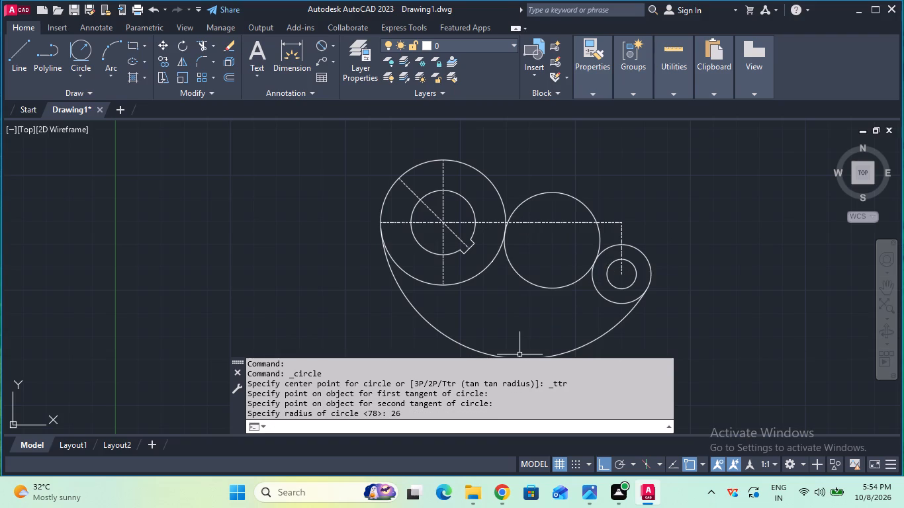
{"action": "key", "text": "Escape"}
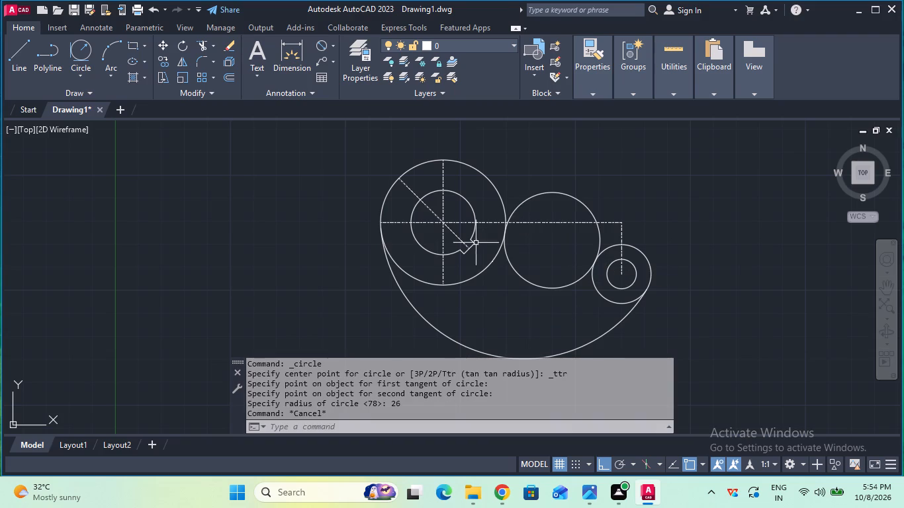
Trim the 26 mm radius circle down to its lower arc between the tangent points on the hub and the small boss.
{"action": "left_click", "coordinate": [208, 49]}
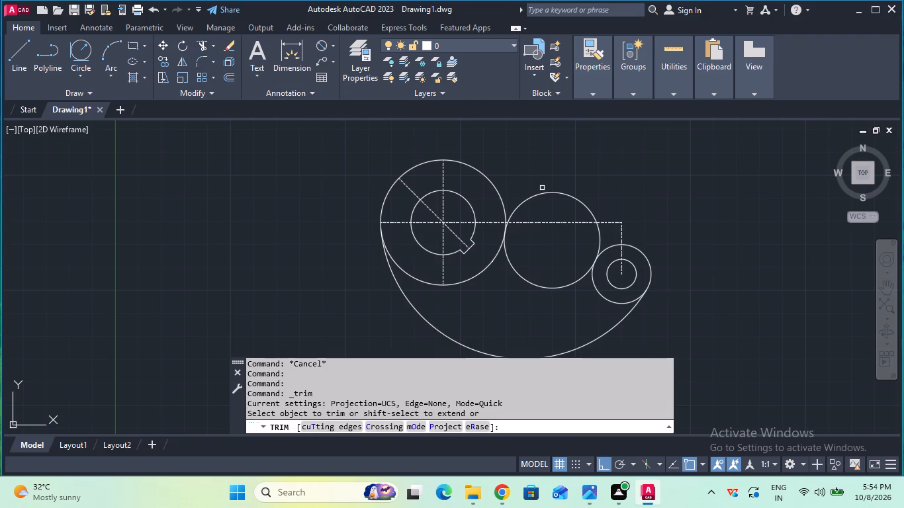
{"action": "left_click", "coordinate": [544, 193]}
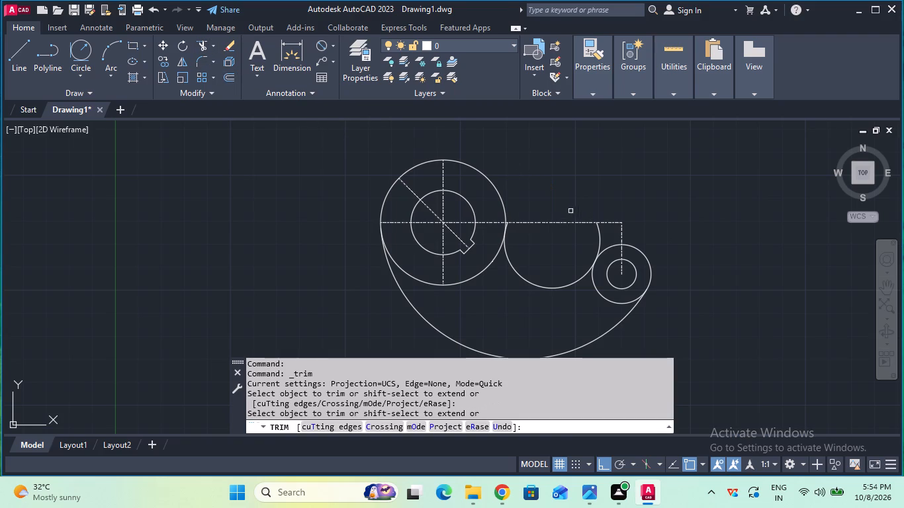
{"action": "left_click", "coordinate": [600, 240]}
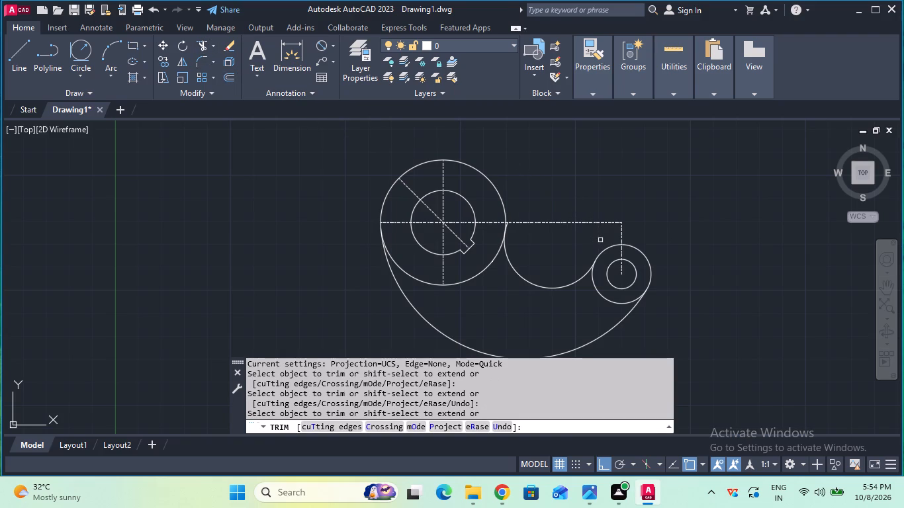
{"action": "key", "text": "Escape"}
{"action": "scroll", "coordinate": [541, 239], "scroll_direction": "up", "scroll_amount": 2}
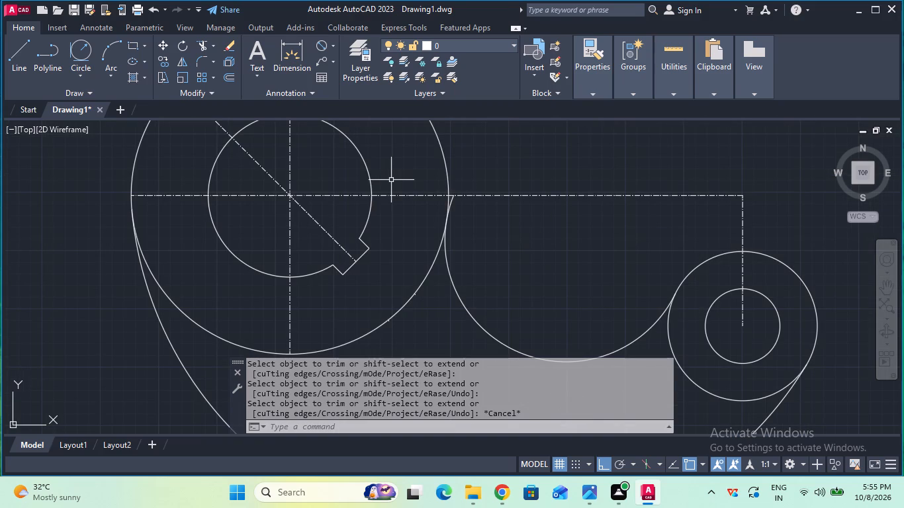
{"action": "left_click", "coordinate": [202, 48]}
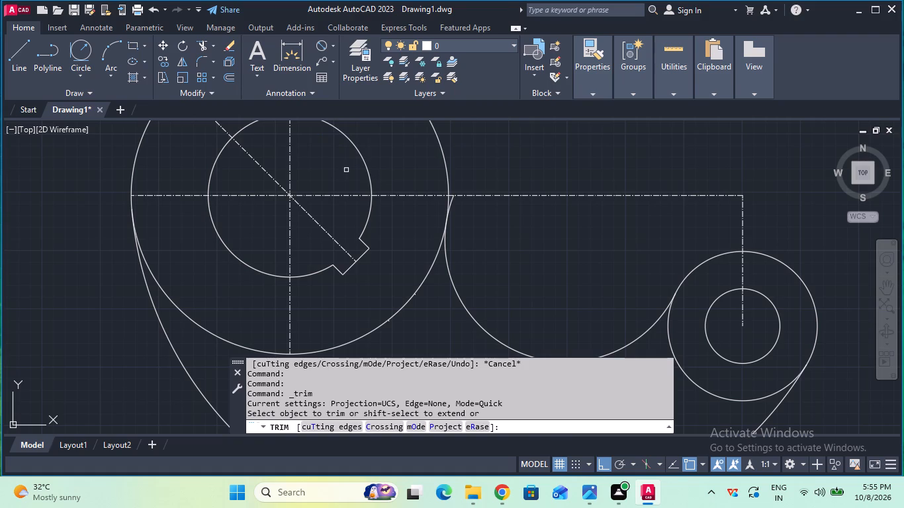
{"action": "scroll", "coordinate": [440, 191], "scroll_direction": "up", "scroll_amount": 3}
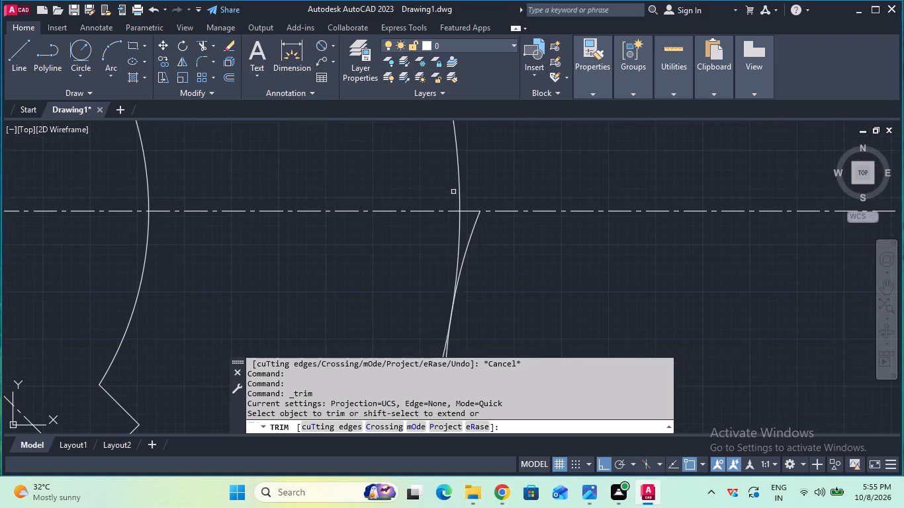
{"action": "left_click", "coordinate": [474, 226]}
{"action": "scroll", "coordinate": [476, 226], "scroll_direction": "down", "scroll_amount": 3}
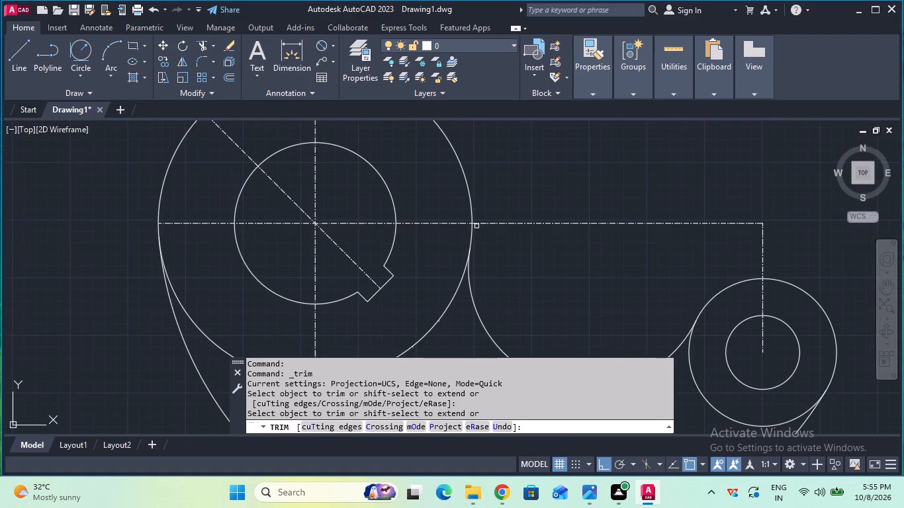
{"action": "scroll", "coordinate": [476, 226], "scroll_direction": "down", "scroll_amount": 2}
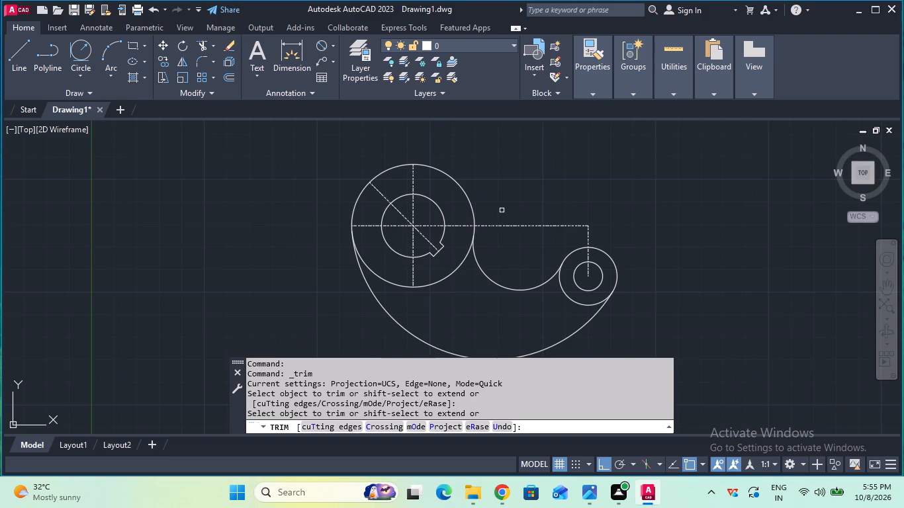
{"action": "key", "text": "Escape"}
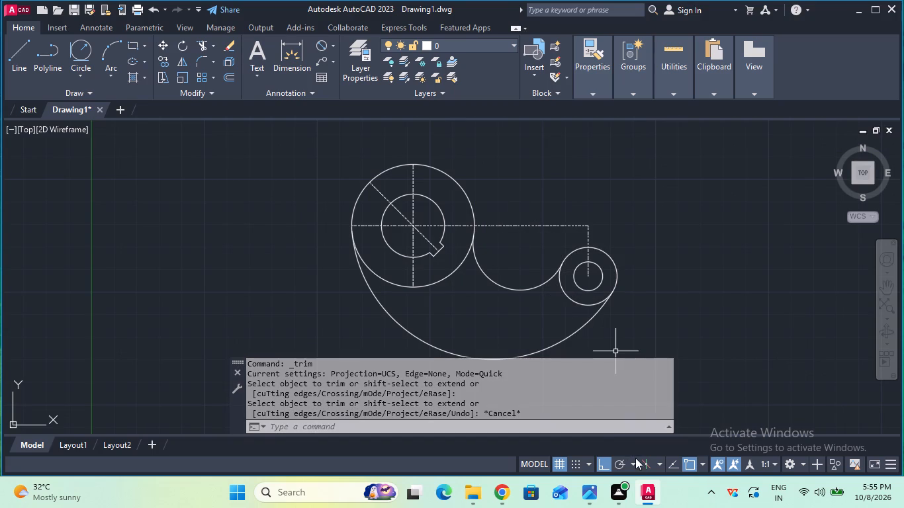
Switch to the reference image in Photos, examine the lower arm's wall offsets and inner fillet radii, and return to AutoCAD.
{"action": "left_click", "coordinate": [597, 484]}
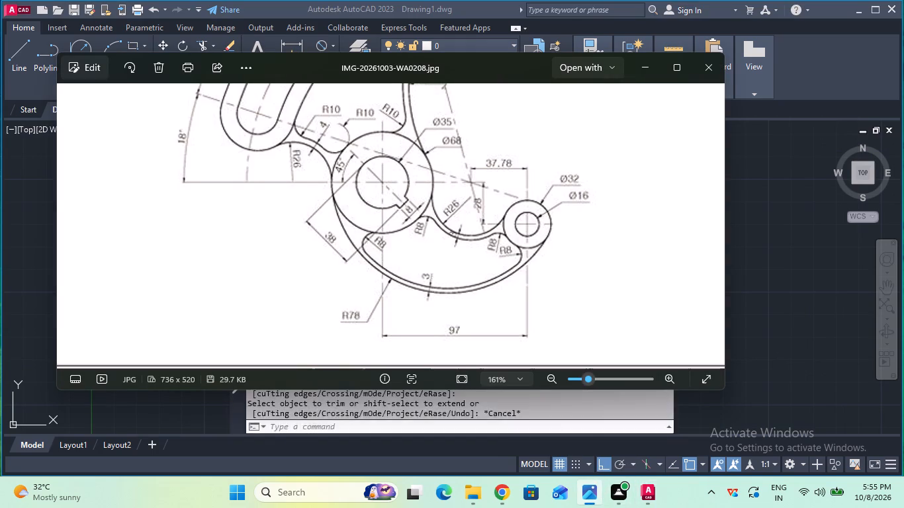
{"action": "scroll", "coordinate": [504, 282], "scroll_direction": "up", "scroll_amount": 4}
{"action": "scroll", "coordinate": [504, 282], "scroll_direction": "down", "scroll_amount": 2}
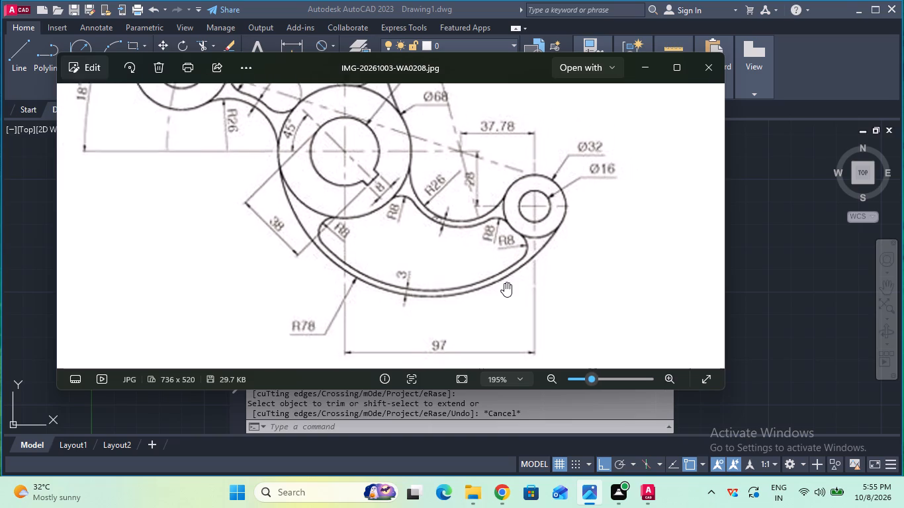
{"action": "scroll", "coordinate": [504, 282], "scroll_direction": "down", "scroll_amount": 1}
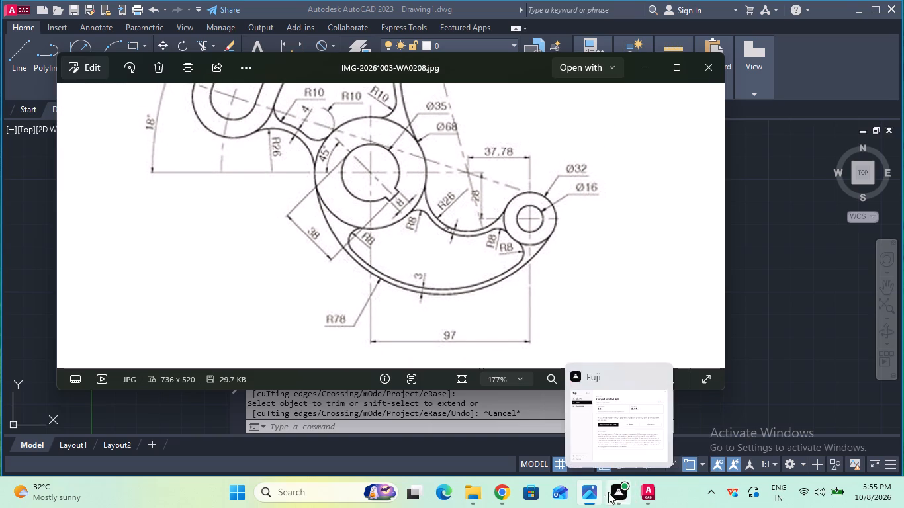
{"action": "left_click", "coordinate": [641, 491]}
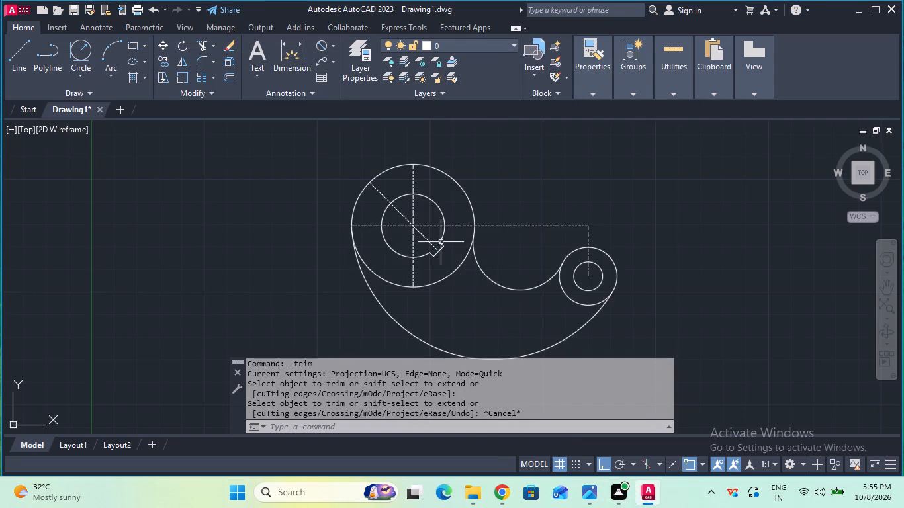
Offset the lower arm's R26 arc and R78 arc 3 mm toward the inside of the arm.
{"action": "left_click", "coordinate": [228, 71]}
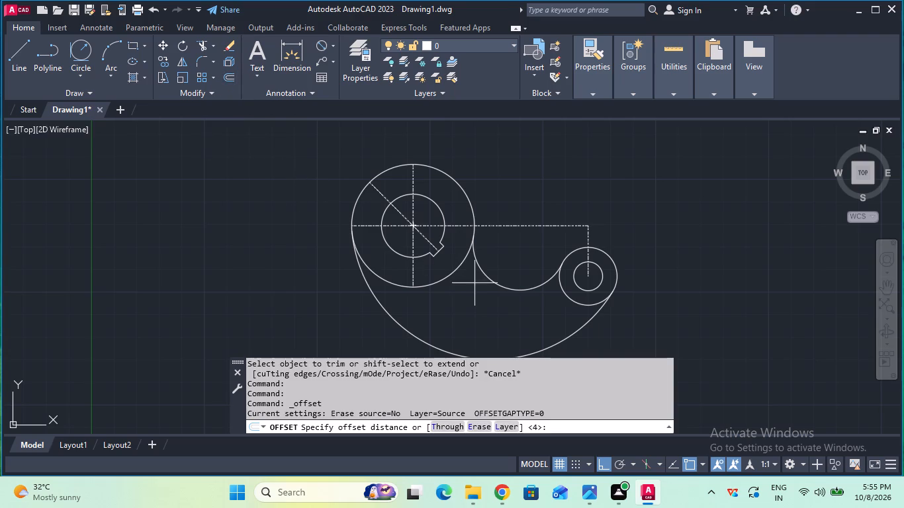
{"action": "left_click", "coordinate": [506, 288]}
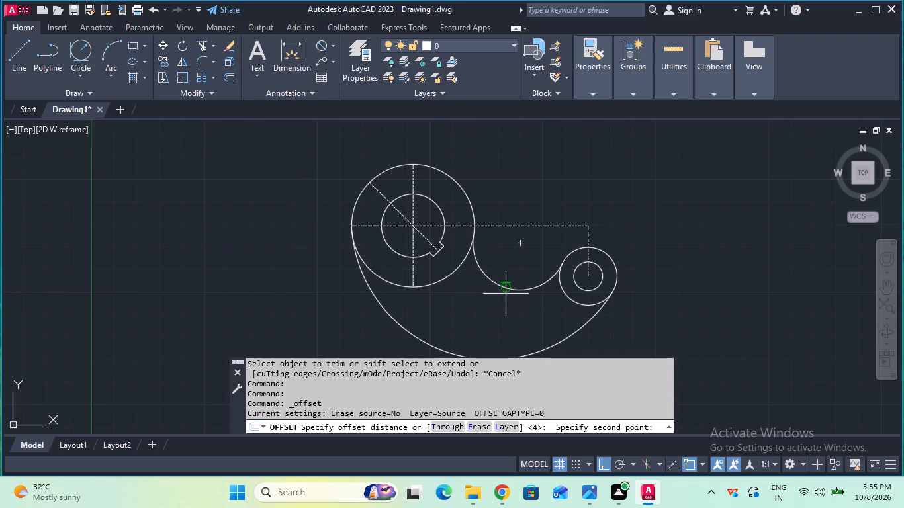
{"action": "key", "text": "3"}
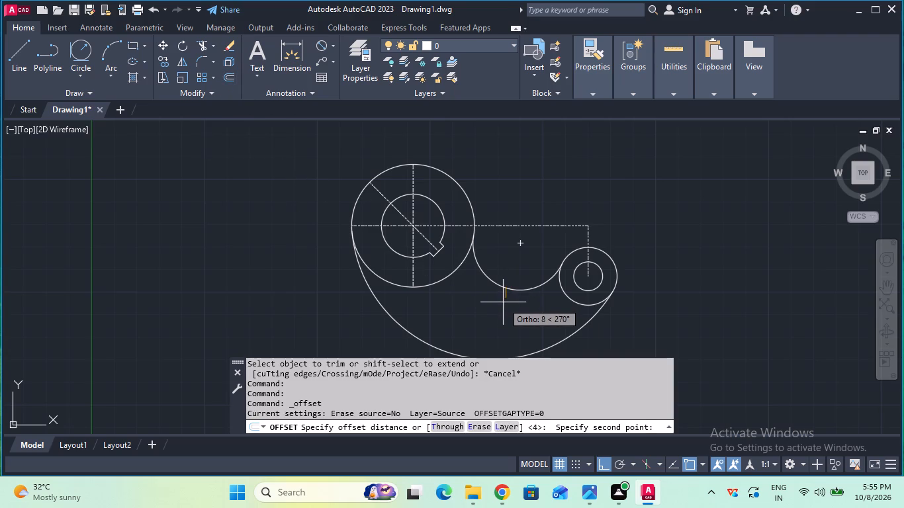
{"action": "key", "text": "Return"}
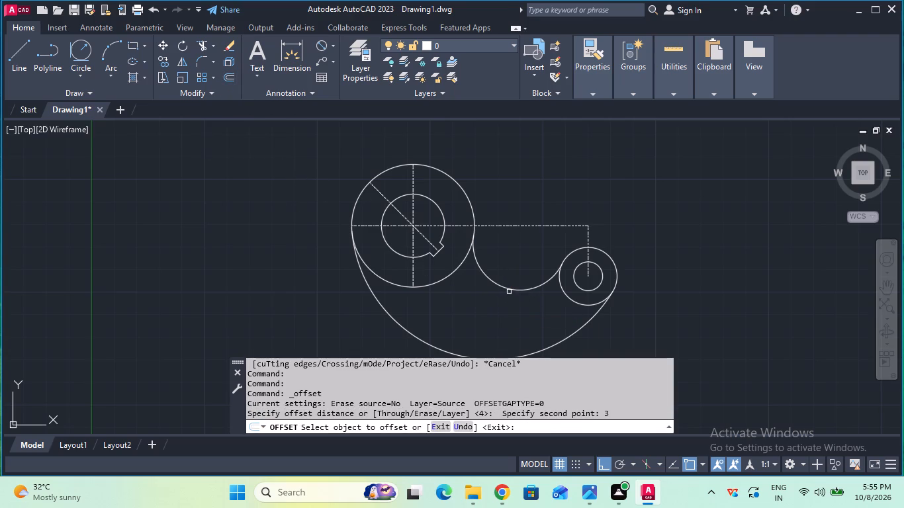
{"action": "left_click", "coordinate": [510, 289]}
{"action": "left_click", "coordinate": [510, 296]}
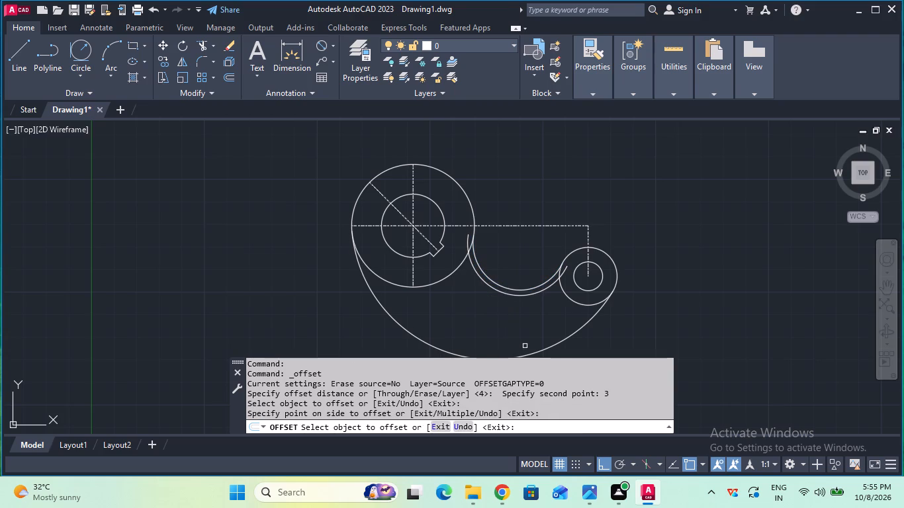
{"action": "middle_click_drag", "start_coordinate": [521, 333], "coordinate": [529, 273]}
{"action": "left_click", "coordinate": [514, 296]}
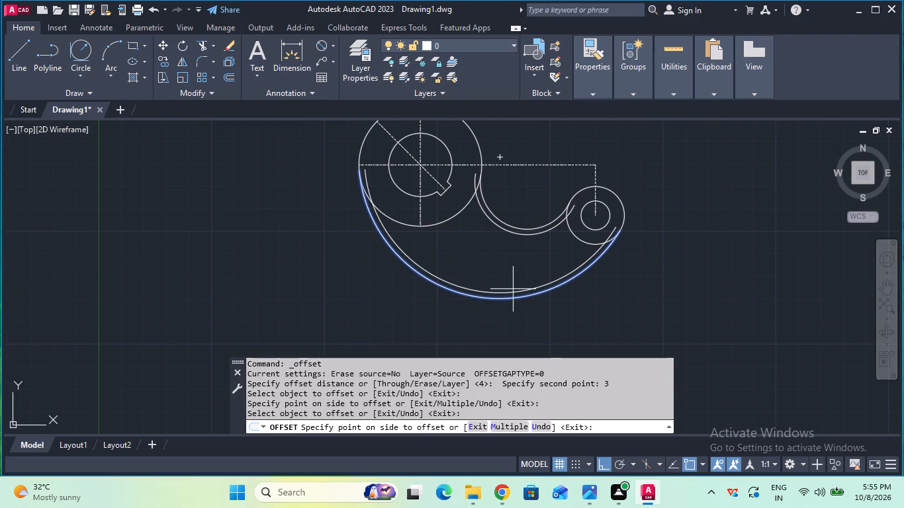
{"action": "left_click", "coordinate": [513, 288]}
{"action": "key", "text": "Escape"}
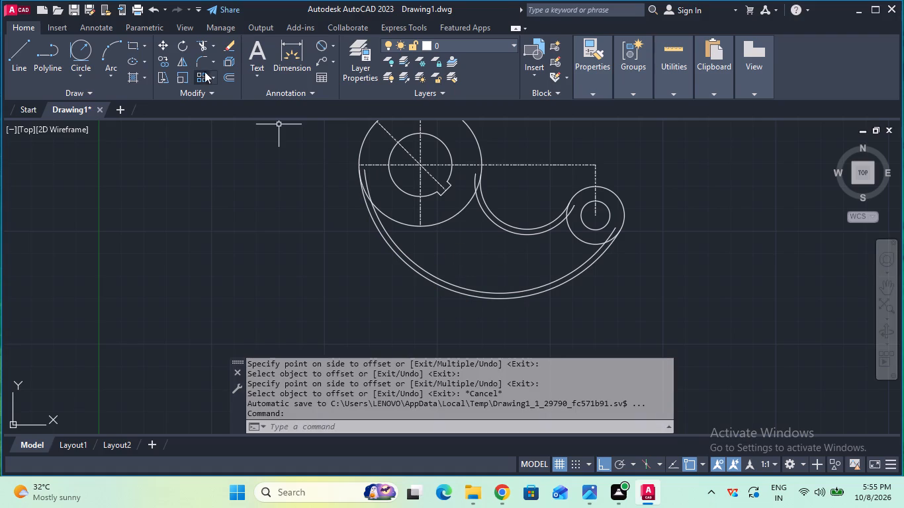
Trim both ends of the two offset arcs where they run inside the hub's and small boss's outer circles.
{"action": "left_click", "coordinate": [203, 48]}
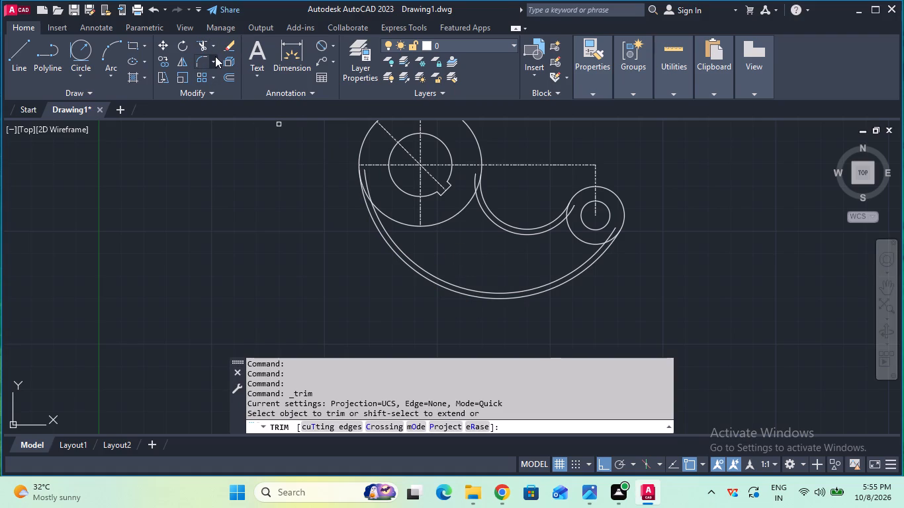
{"action": "left_click", "coordinate": [365, 179]}
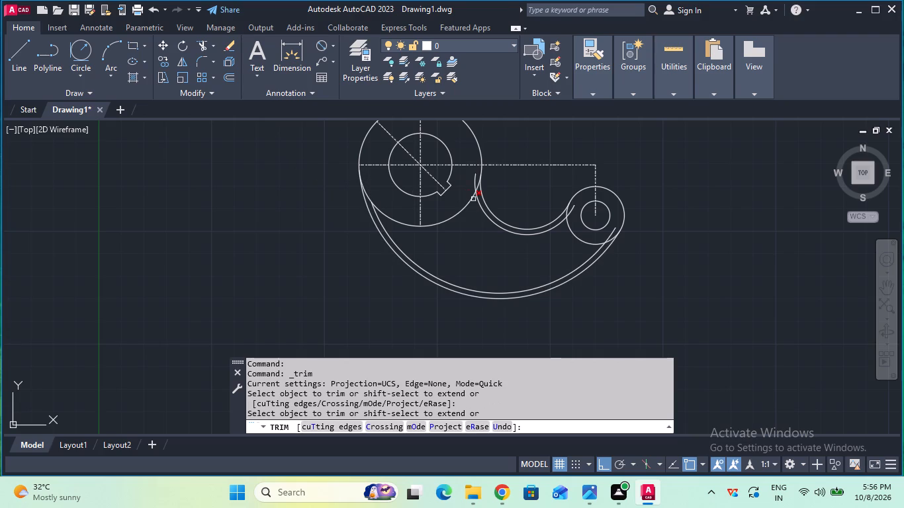
{"action": "left_click", "coordinate": [475, 189]}
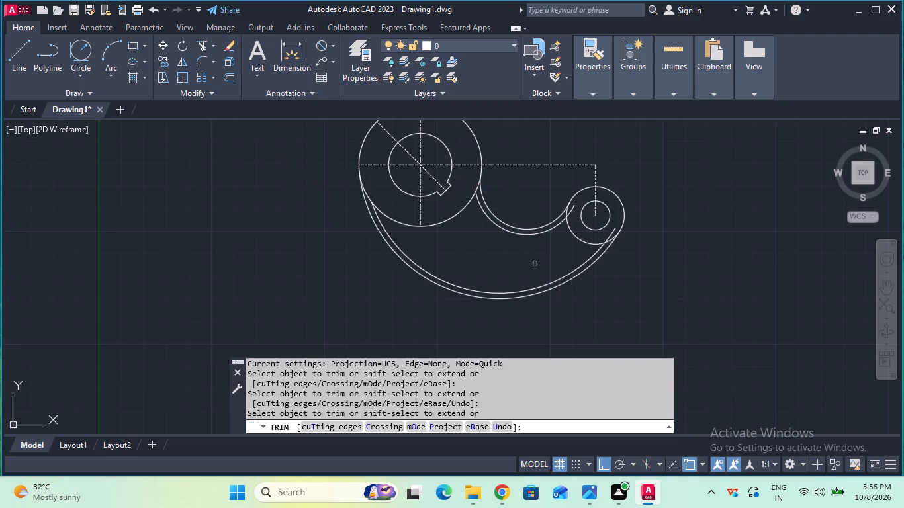
{"action": "left_click", "coordinate": [573, 211]}
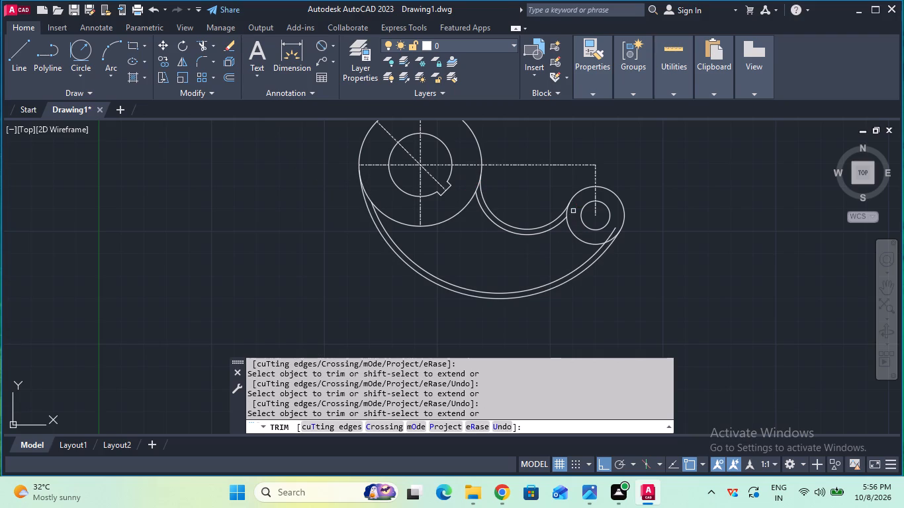
{"action": "left_click", "coordinate": [609, 235]}
{"action": "key", "text": "Escape"}
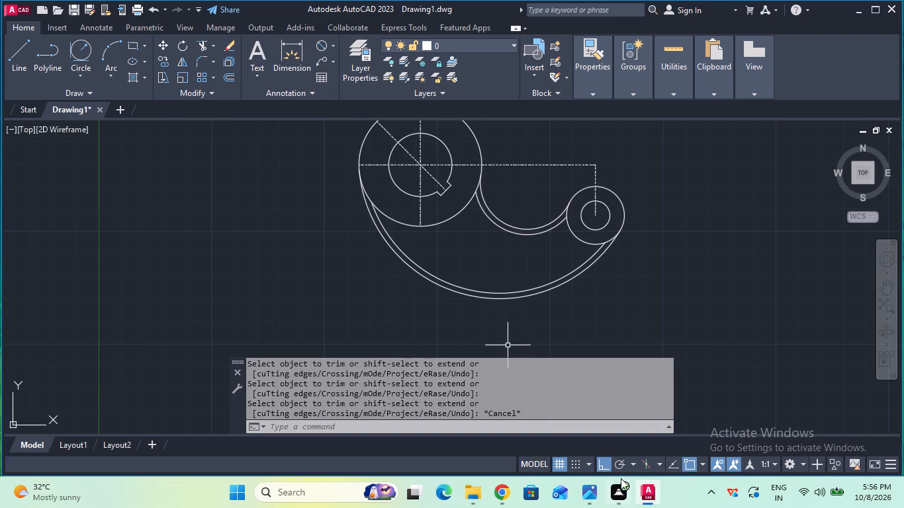
Check the pocket radii in the Photos reference, then fillet the inner R78 offset arc to the hub's outer circle with radius 8 mm.
{"action": "left_click", "coordinate": [596, 490]}
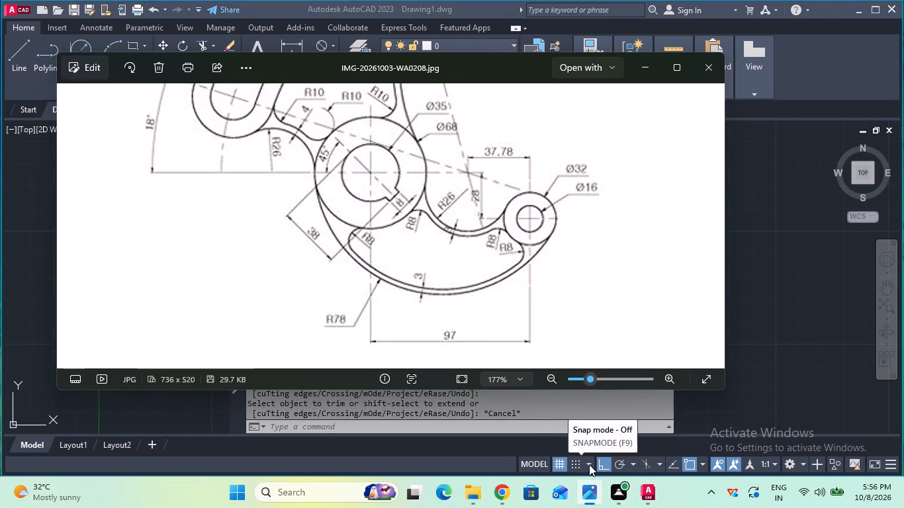
{"action": "left_click", "coordinate": [651, 493]}
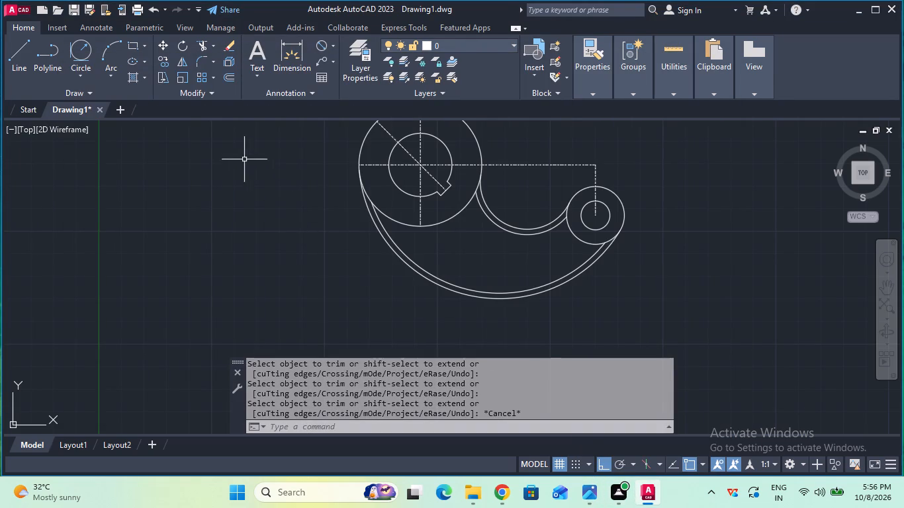
{"action": "left_click", "coordinate": [207, 62]}
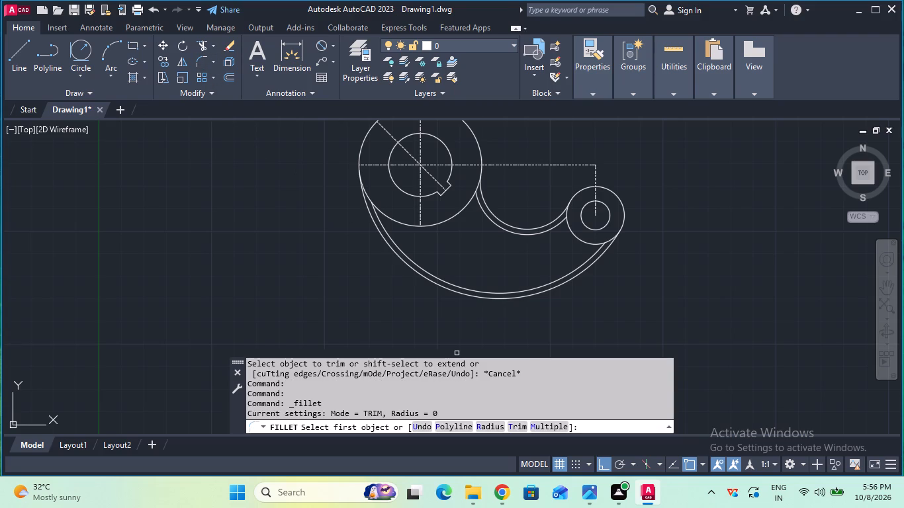
{"action": "left_click", "coordinate": [502, 431]}
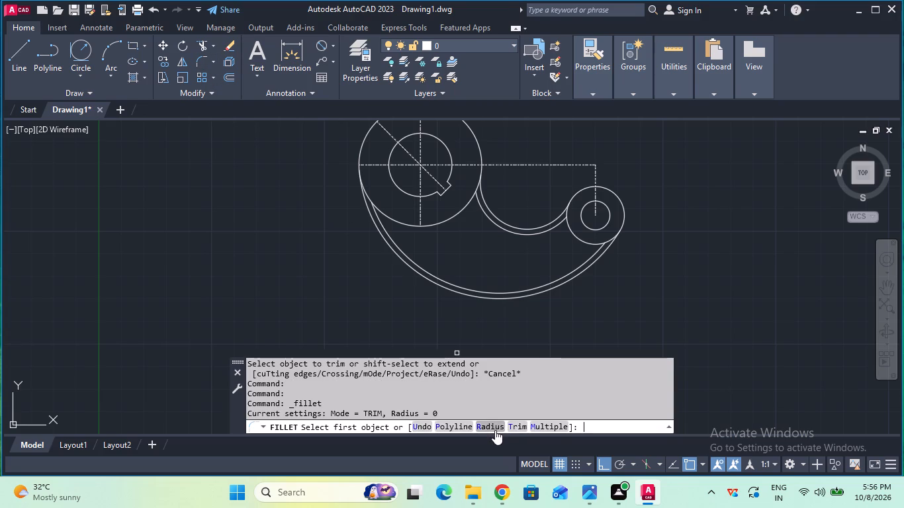
{"action": "left_click", "coordinate": [494, 429]}
{"action": "left_click", "coordinate": [535, 426]}
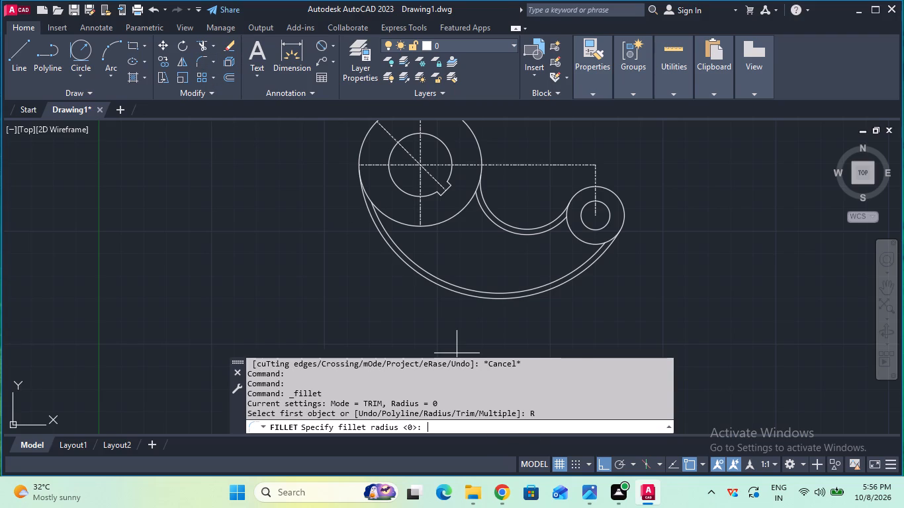
{"action": "key", "text": "8"}
{"action": "key", "text": "Return"}
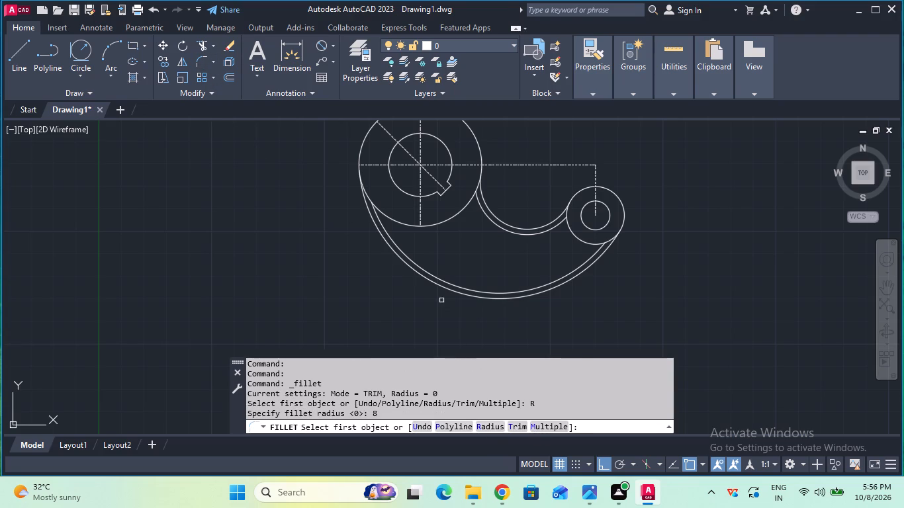
{"action": "left_click", "coordinate": [390, 239]}
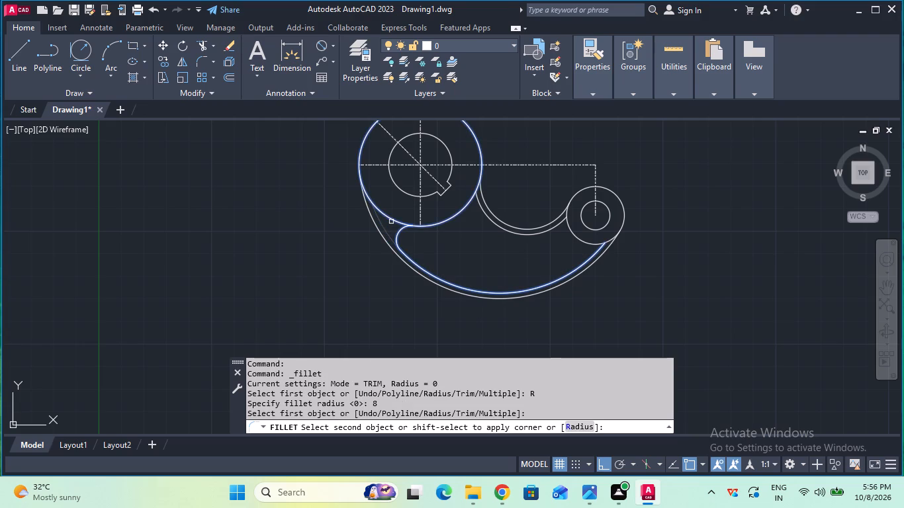
{"action": "left_click", "coordinate": [391, 222]}
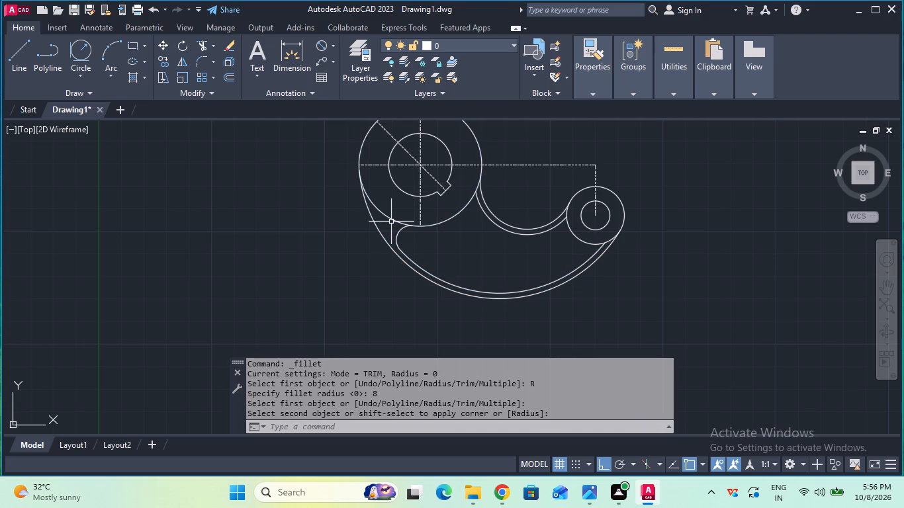
Fillet both ends of the offset R26 arc with radius 8 mm, to the hub's outer circle and to the small boss's outer circle.
{"action": "left_click", "coordinate": [204, 63]}
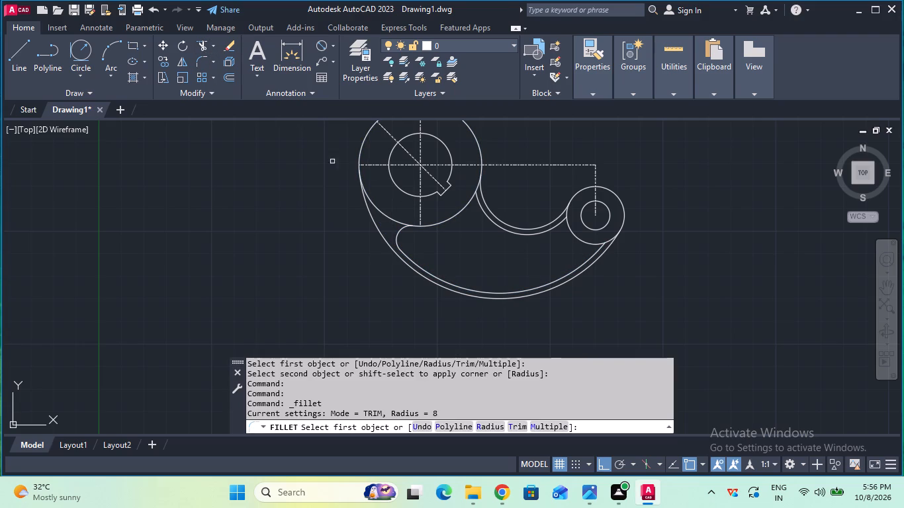
{"action": "left_click", "coordinate": [484, 214]}
{"action": "left_click", "coordinate": [466, 206]}
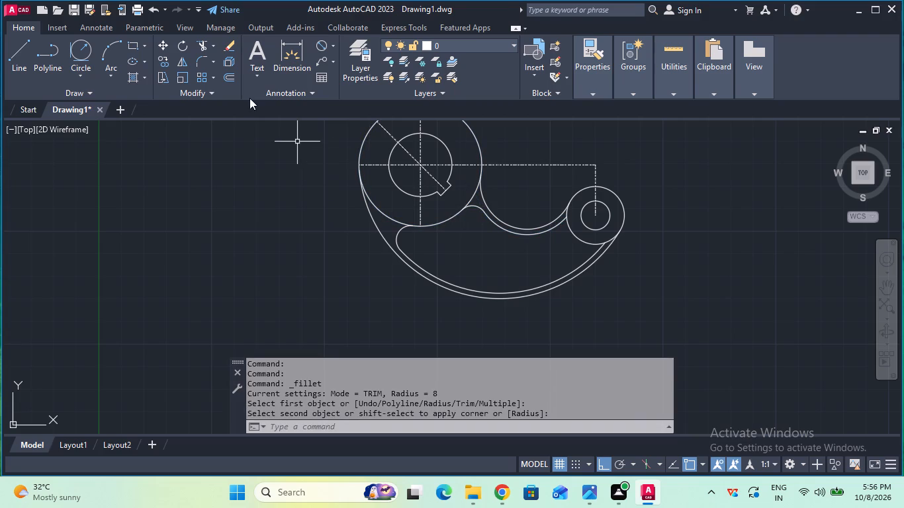
{"action": "left_click", "coordinate": [203, 60]}
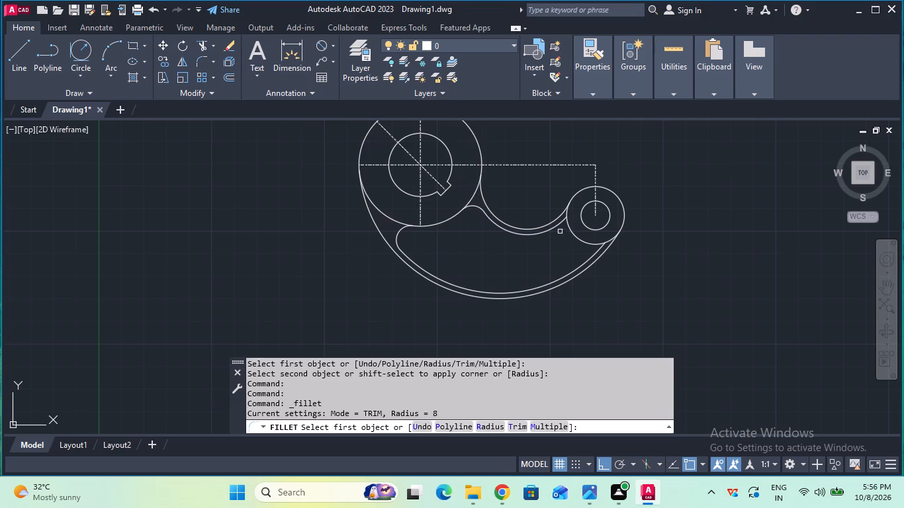
{"action": "left_click", "coordinate": [557, 227]}
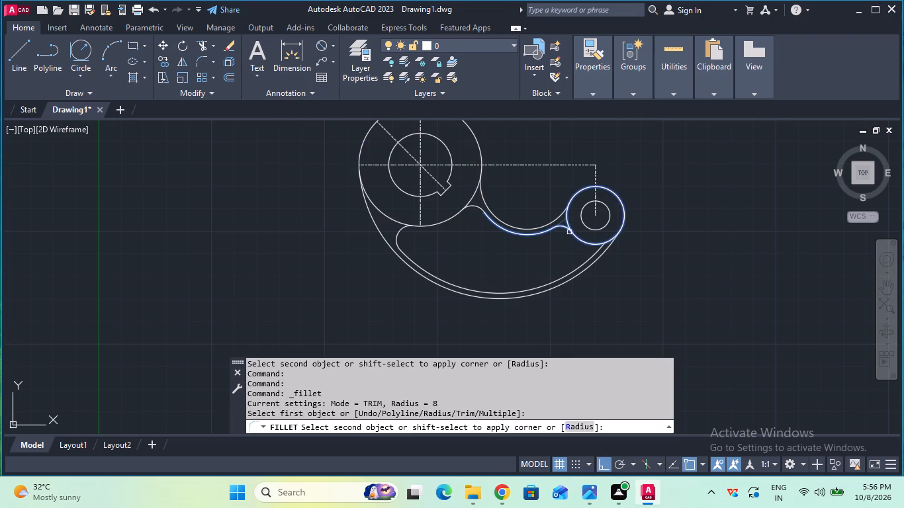
{"action": "left_click", "coordinate": [569, 232]}
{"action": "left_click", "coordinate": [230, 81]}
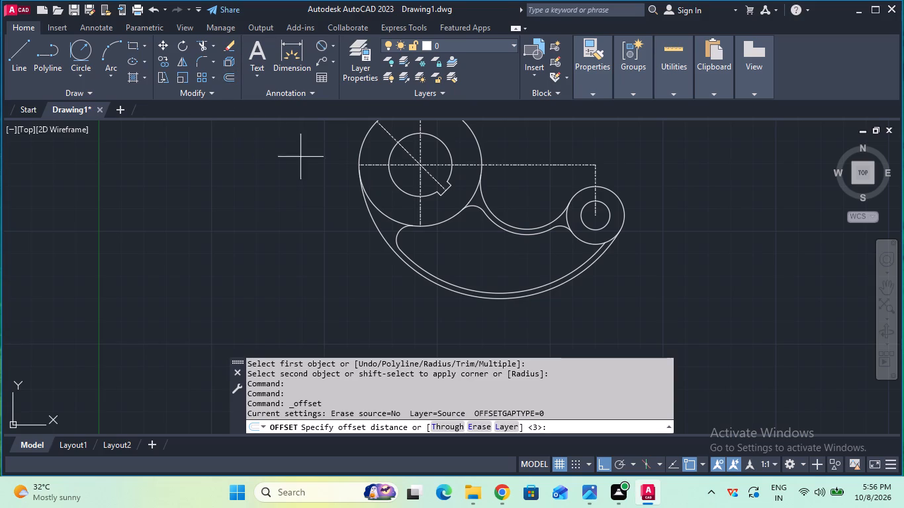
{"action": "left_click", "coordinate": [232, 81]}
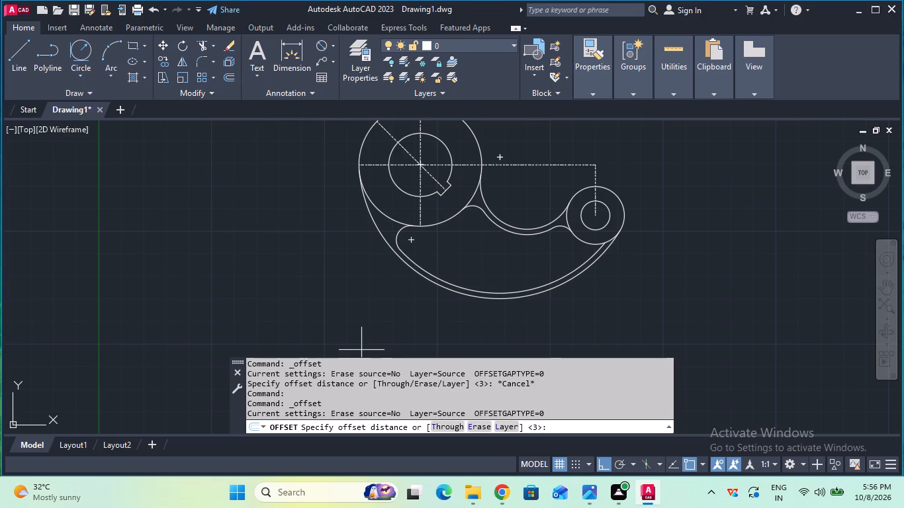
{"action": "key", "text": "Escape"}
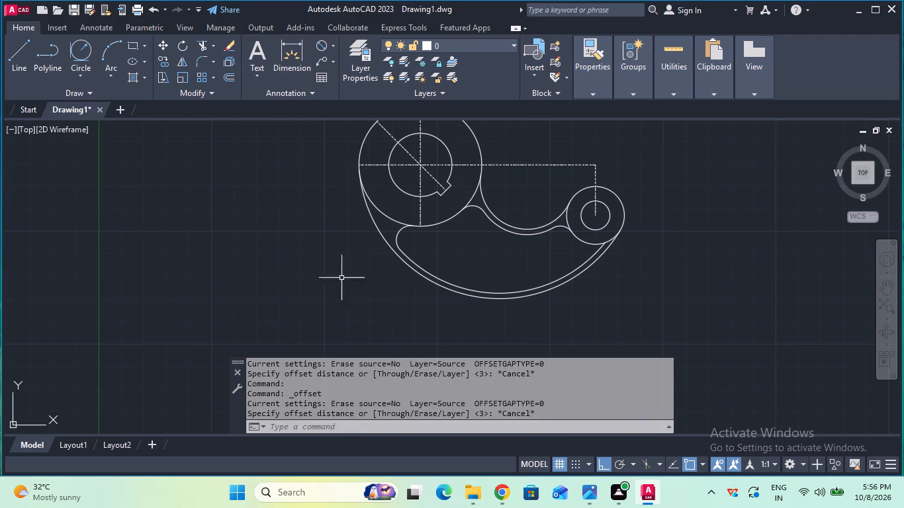
Fillet the inner R78 offset arc to the small boss's outer circle with radius 8 mm, closing the pocket's last corner.
{"action": "left_click", "coordinate": [199, 62]}
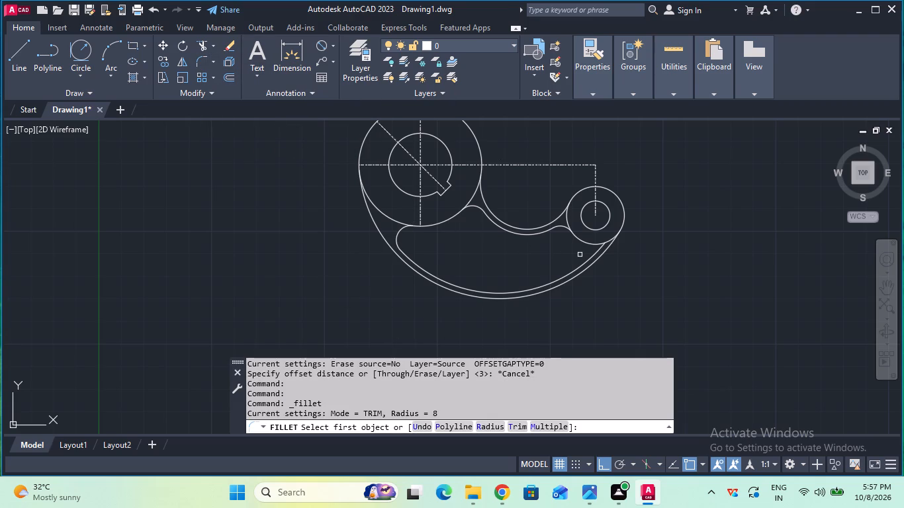
{"action": "left_click", "coordinate": [588, 260]}
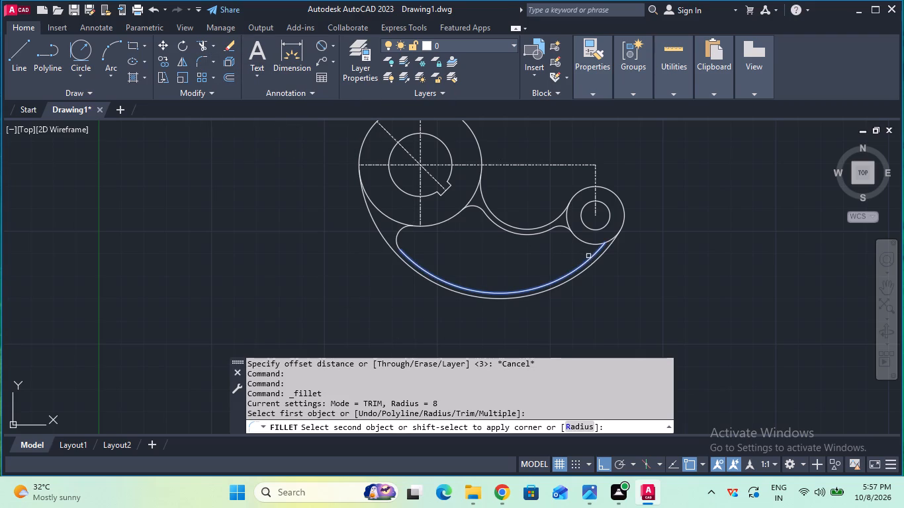
{"action": "left_click", "coordinate": [588, 244]}
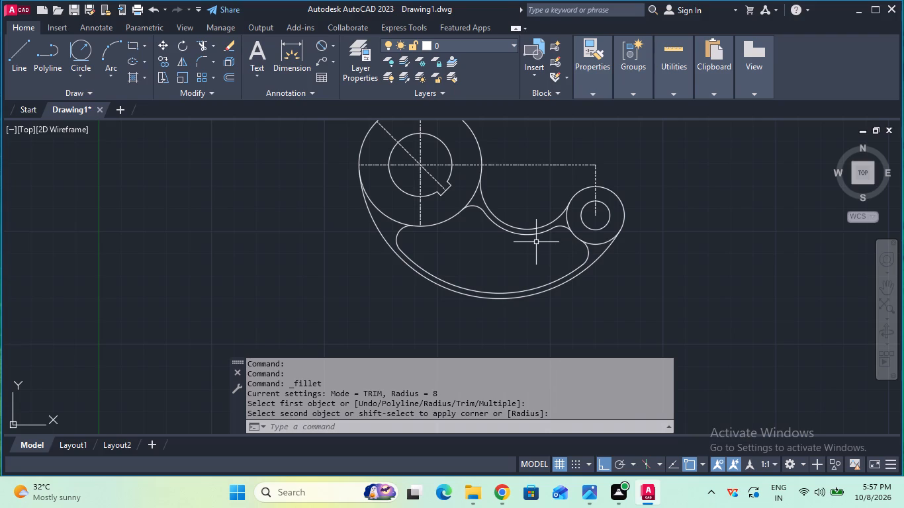
{"action": "key", "text": "Escape"}
Set the current linetype for new objects to CENTER.
{"action": "scroll", "coordinate": [536, 242], "scroll_direction": "down", "scroll_amount": 1}
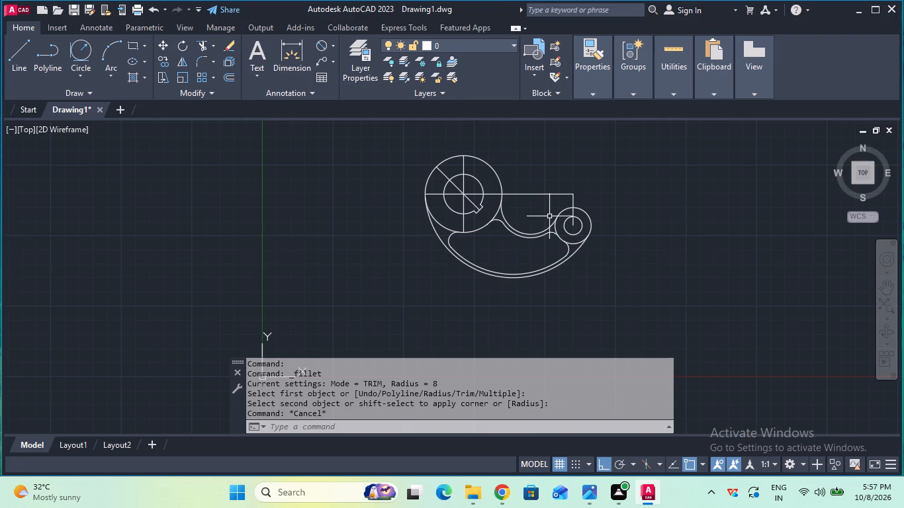
{"action": "scroll", "coordinate": [549, 216], "scroll_direction": "up", "scroll_amount": 1}
{"action": "scroll", "coordinate": [545, 220], "scroll_direction": "down", "scroll_amount": 1}
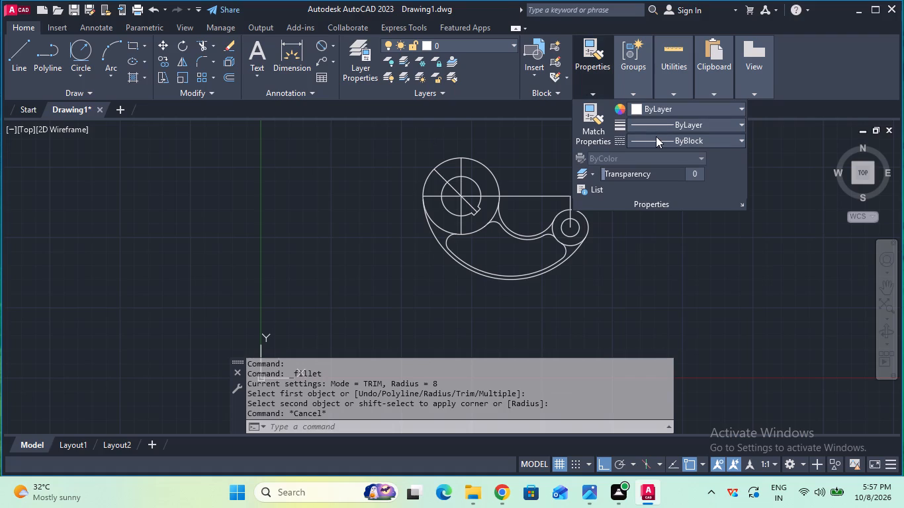
{"action": "left_click", "coordinate": [656, 138]}
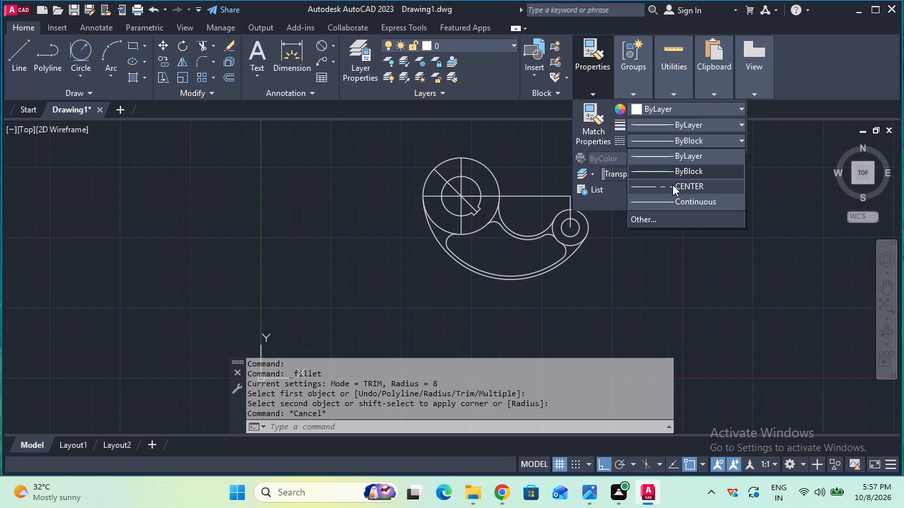
{"action": "left_click", "coordinate": [672, 186]}
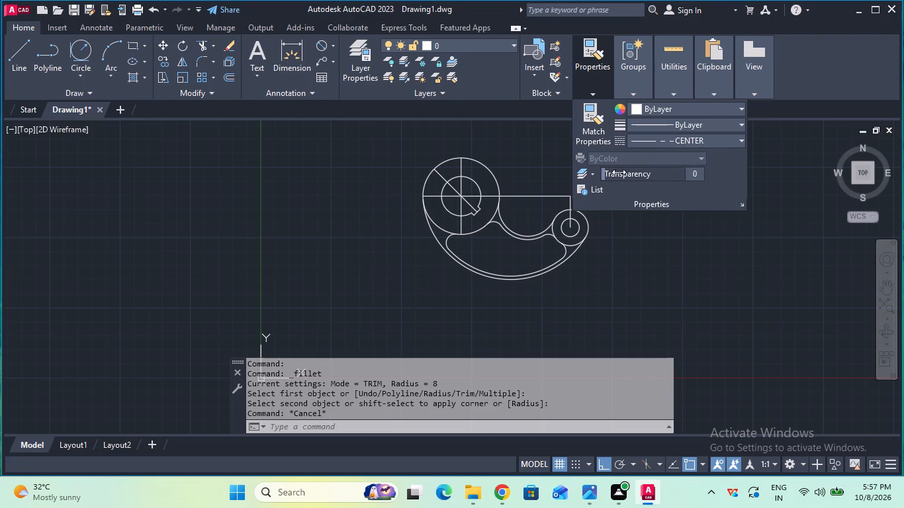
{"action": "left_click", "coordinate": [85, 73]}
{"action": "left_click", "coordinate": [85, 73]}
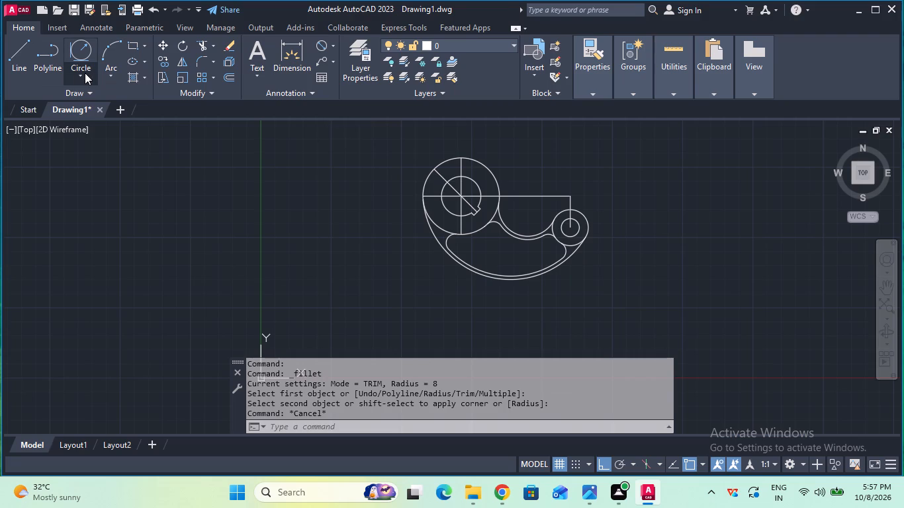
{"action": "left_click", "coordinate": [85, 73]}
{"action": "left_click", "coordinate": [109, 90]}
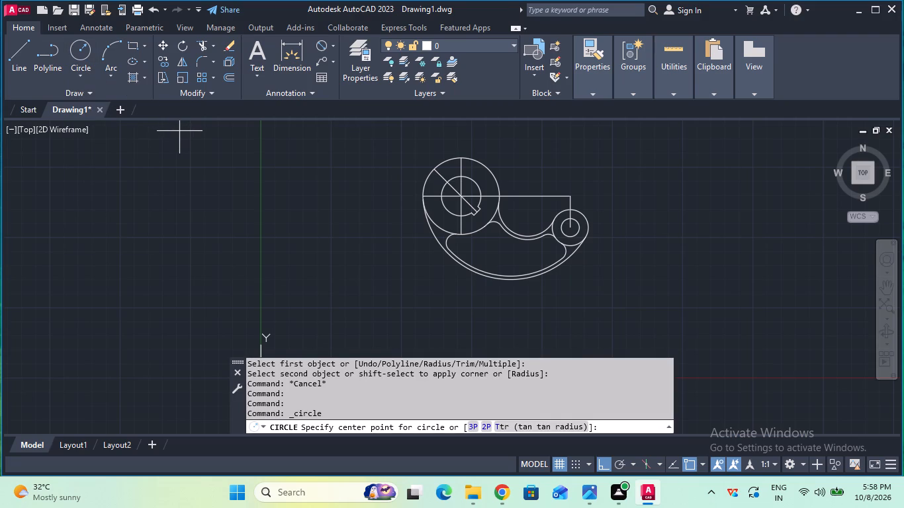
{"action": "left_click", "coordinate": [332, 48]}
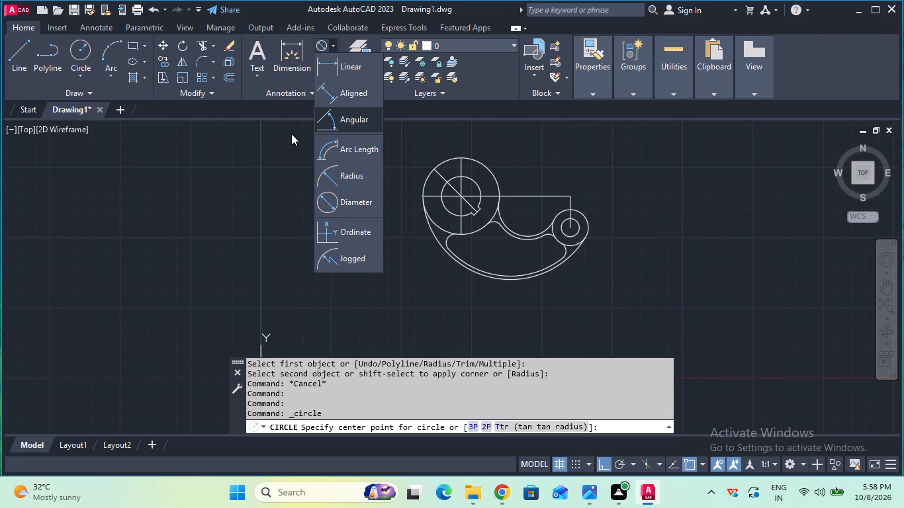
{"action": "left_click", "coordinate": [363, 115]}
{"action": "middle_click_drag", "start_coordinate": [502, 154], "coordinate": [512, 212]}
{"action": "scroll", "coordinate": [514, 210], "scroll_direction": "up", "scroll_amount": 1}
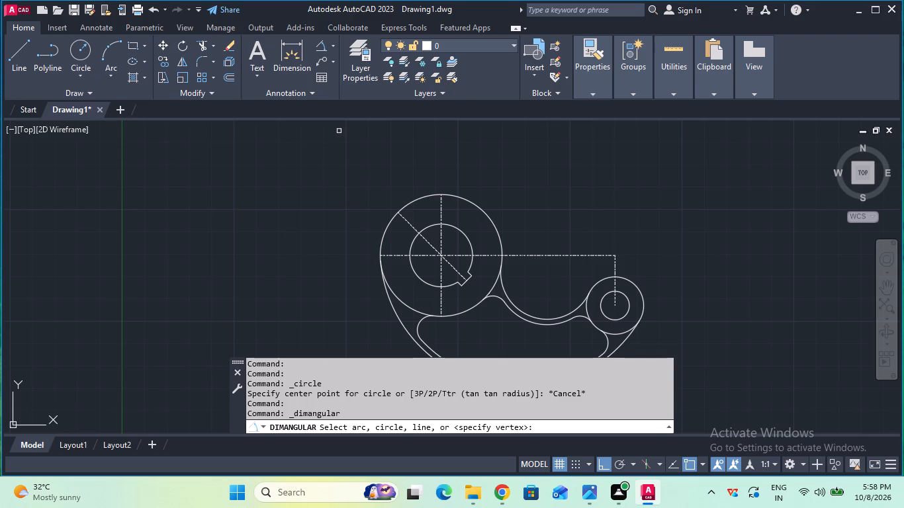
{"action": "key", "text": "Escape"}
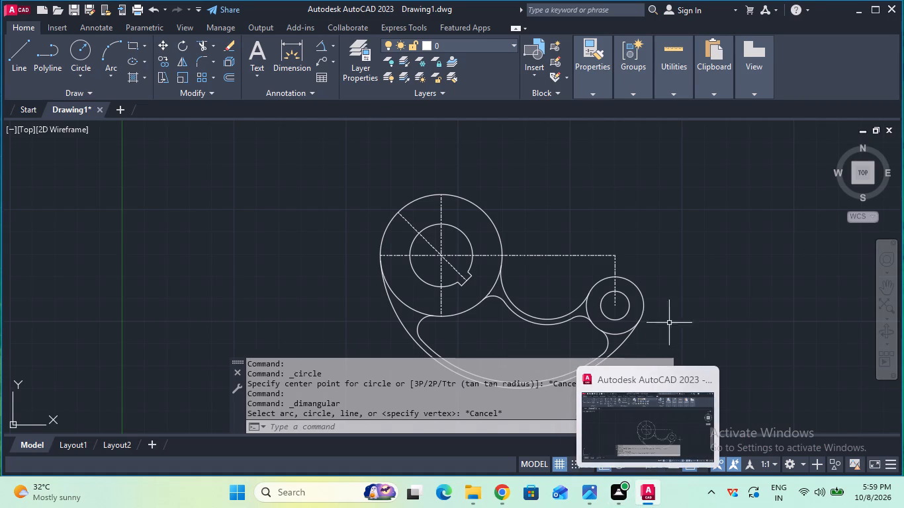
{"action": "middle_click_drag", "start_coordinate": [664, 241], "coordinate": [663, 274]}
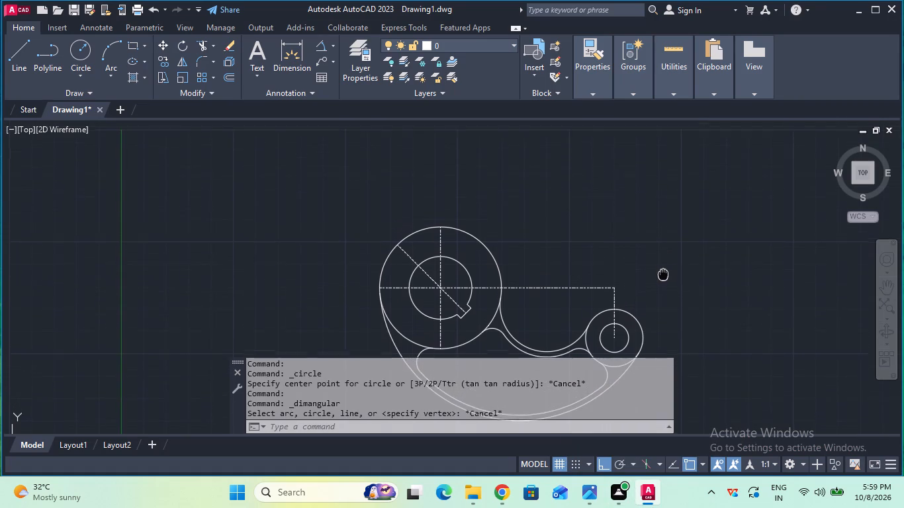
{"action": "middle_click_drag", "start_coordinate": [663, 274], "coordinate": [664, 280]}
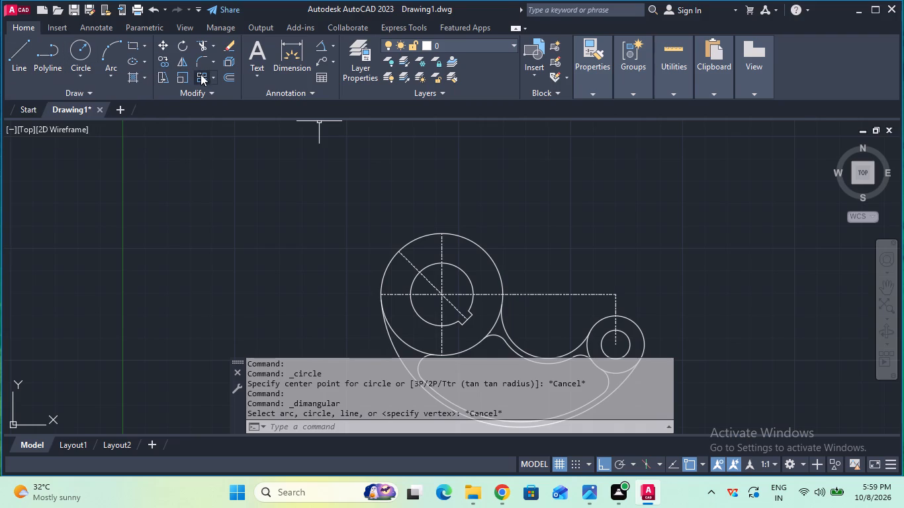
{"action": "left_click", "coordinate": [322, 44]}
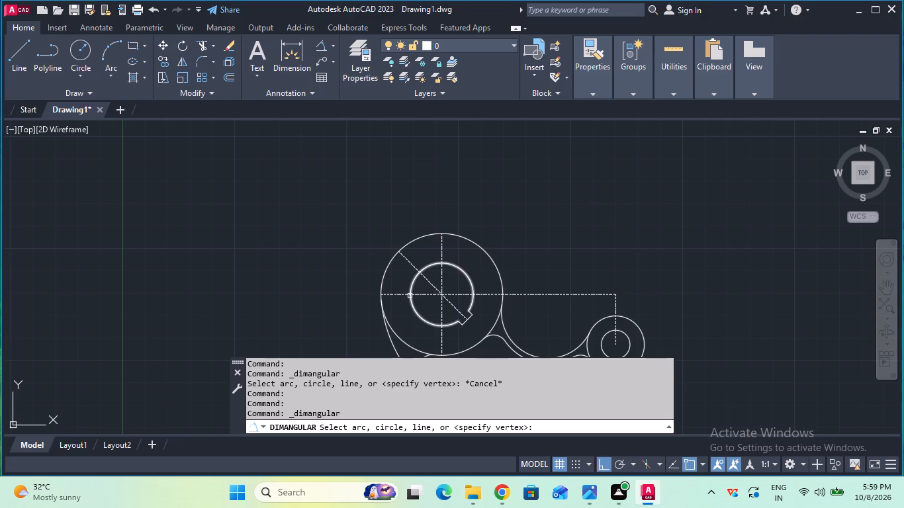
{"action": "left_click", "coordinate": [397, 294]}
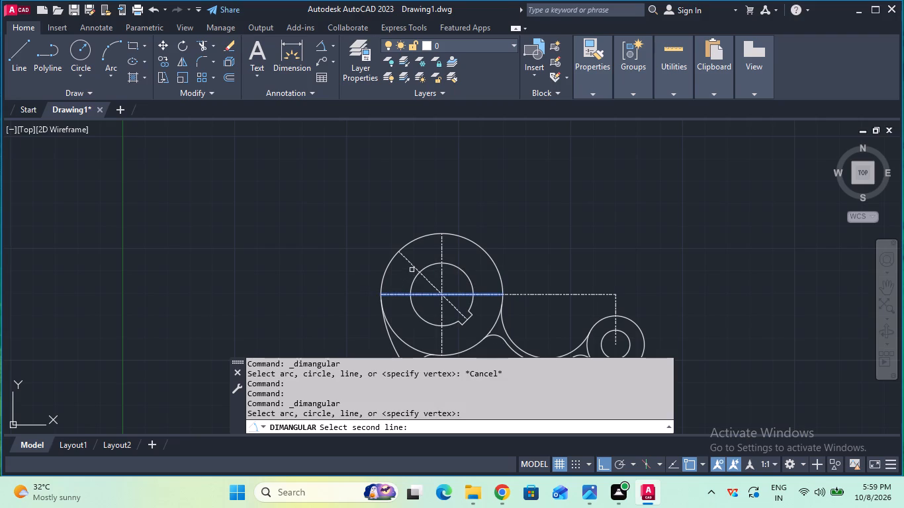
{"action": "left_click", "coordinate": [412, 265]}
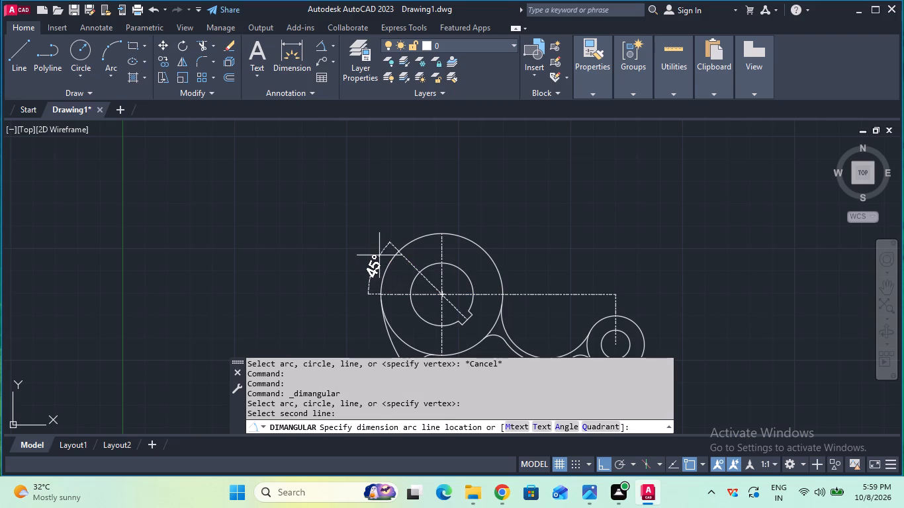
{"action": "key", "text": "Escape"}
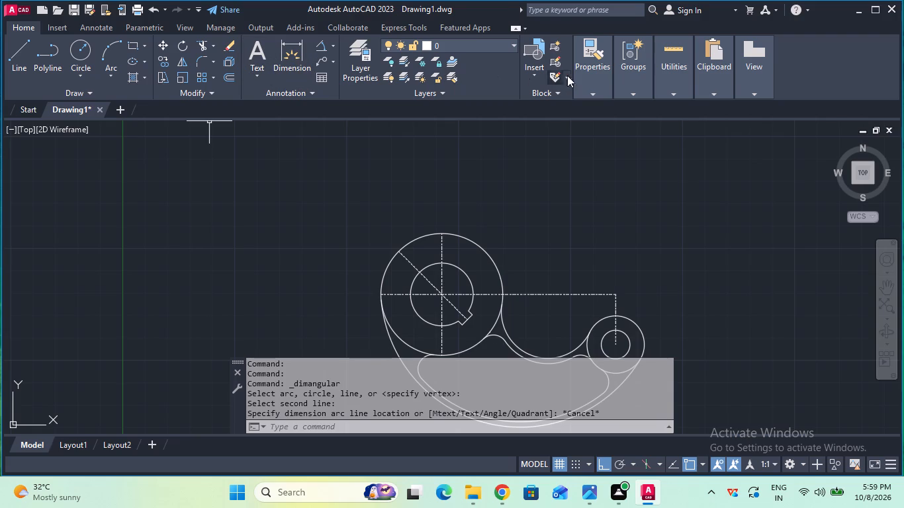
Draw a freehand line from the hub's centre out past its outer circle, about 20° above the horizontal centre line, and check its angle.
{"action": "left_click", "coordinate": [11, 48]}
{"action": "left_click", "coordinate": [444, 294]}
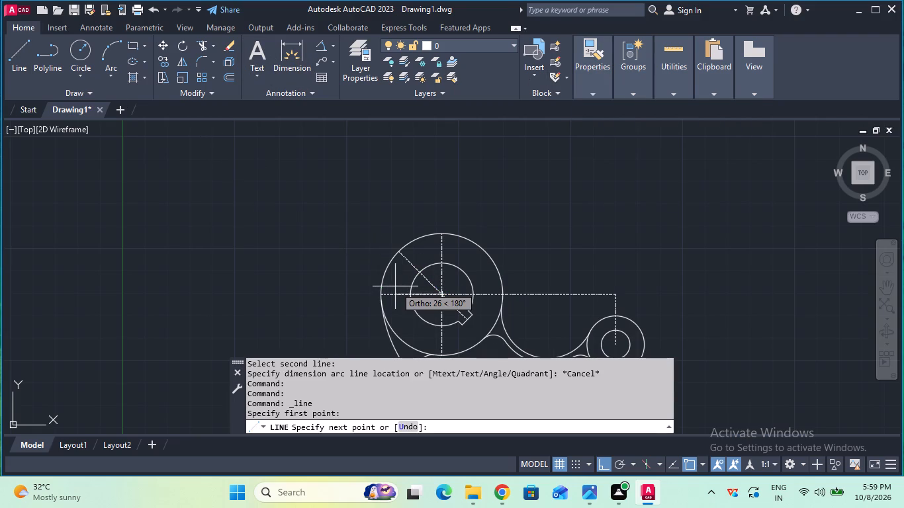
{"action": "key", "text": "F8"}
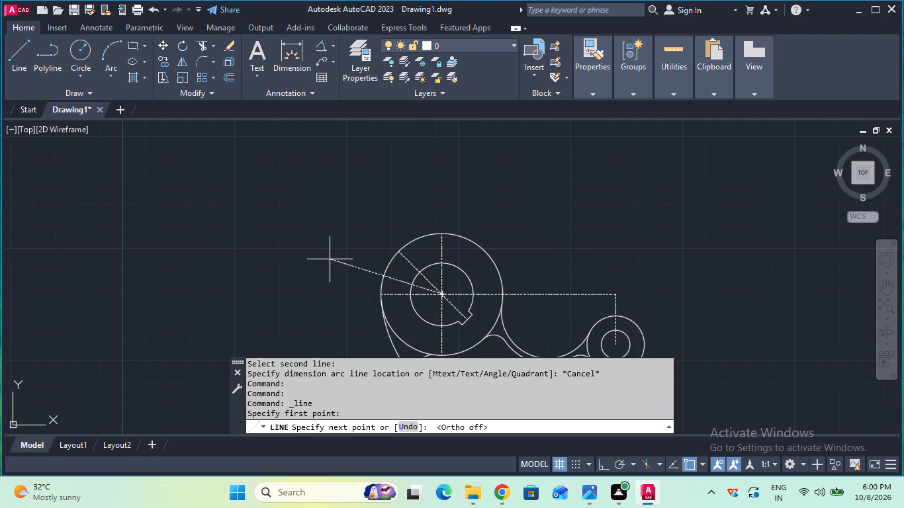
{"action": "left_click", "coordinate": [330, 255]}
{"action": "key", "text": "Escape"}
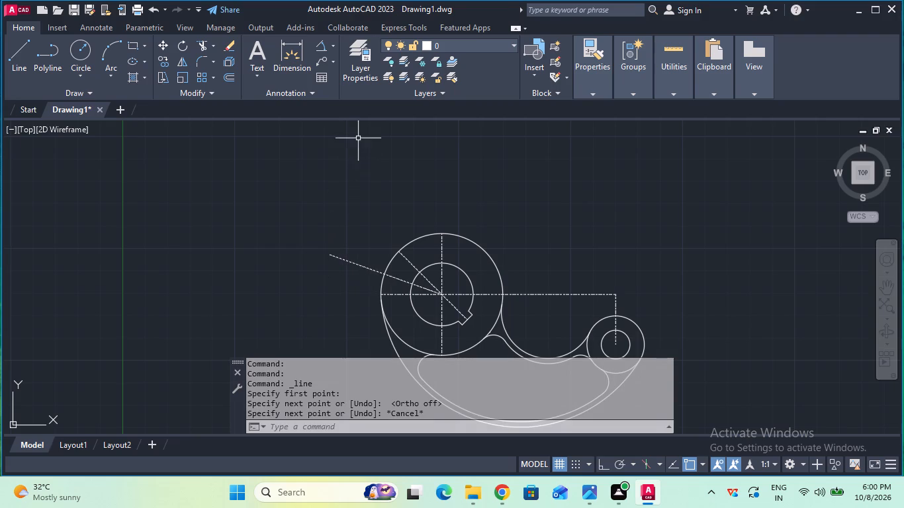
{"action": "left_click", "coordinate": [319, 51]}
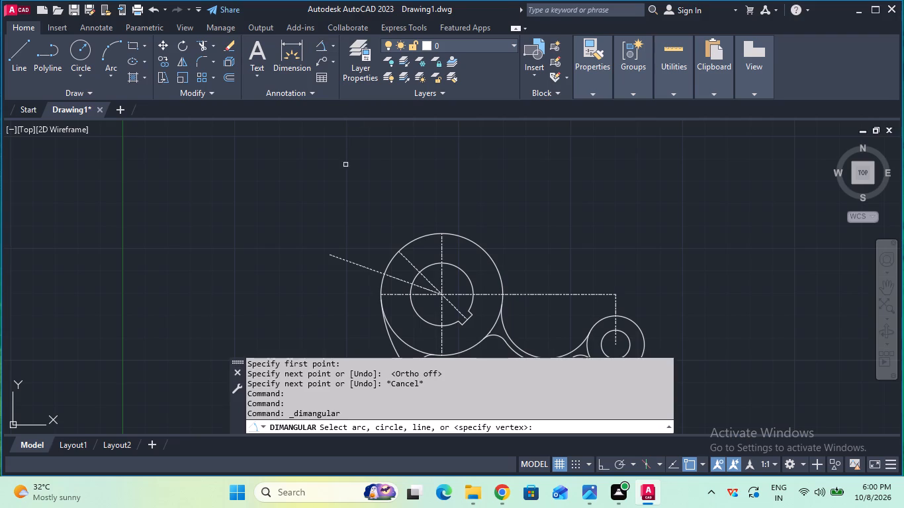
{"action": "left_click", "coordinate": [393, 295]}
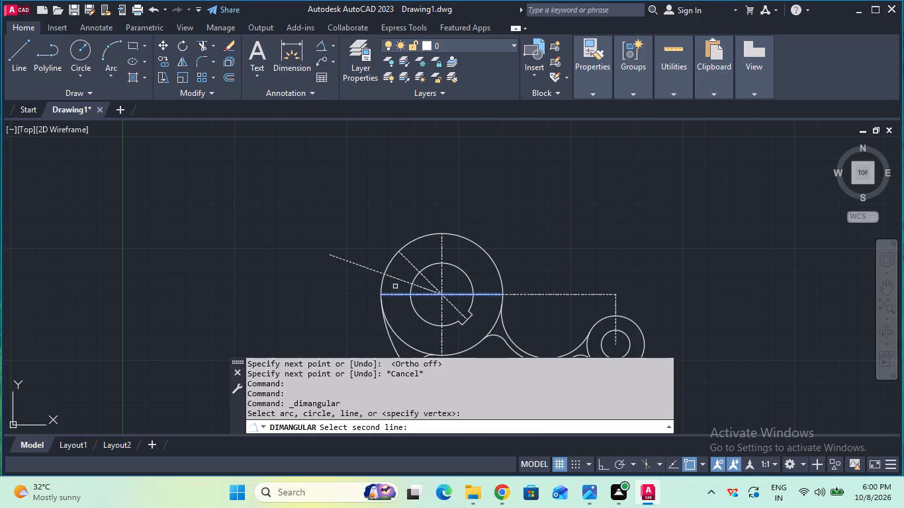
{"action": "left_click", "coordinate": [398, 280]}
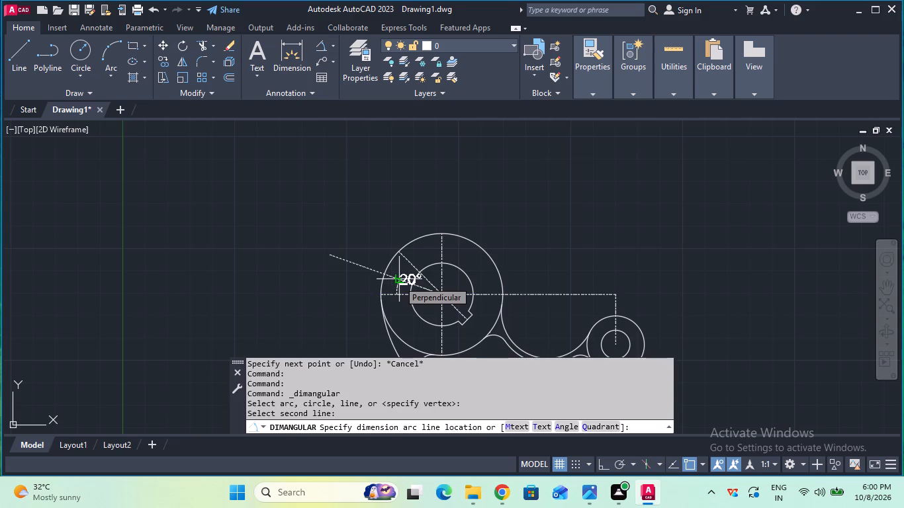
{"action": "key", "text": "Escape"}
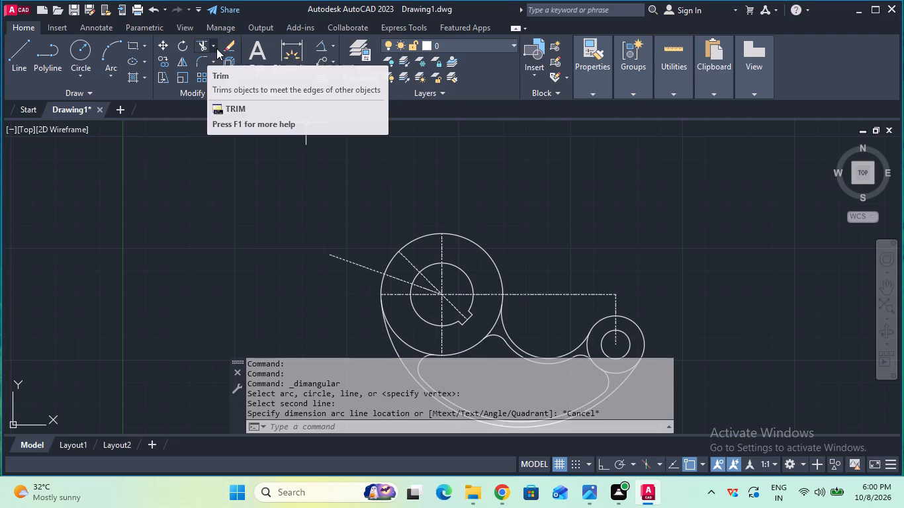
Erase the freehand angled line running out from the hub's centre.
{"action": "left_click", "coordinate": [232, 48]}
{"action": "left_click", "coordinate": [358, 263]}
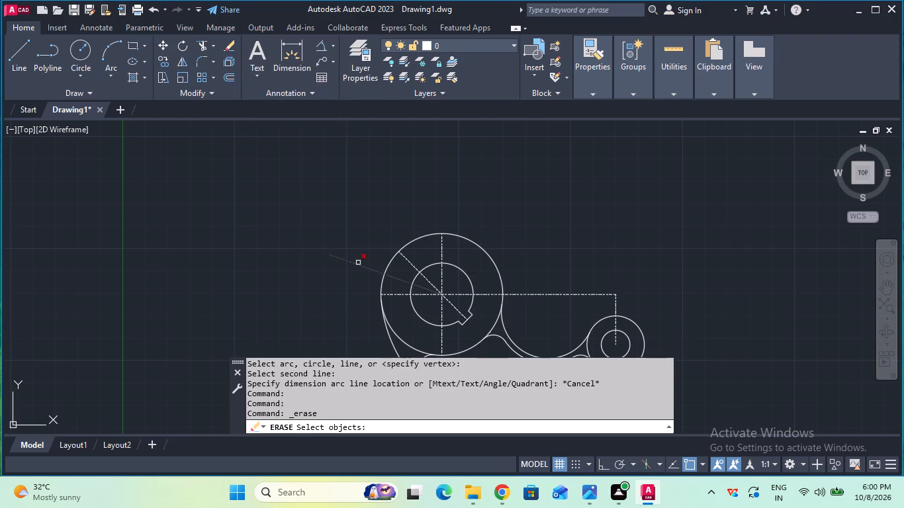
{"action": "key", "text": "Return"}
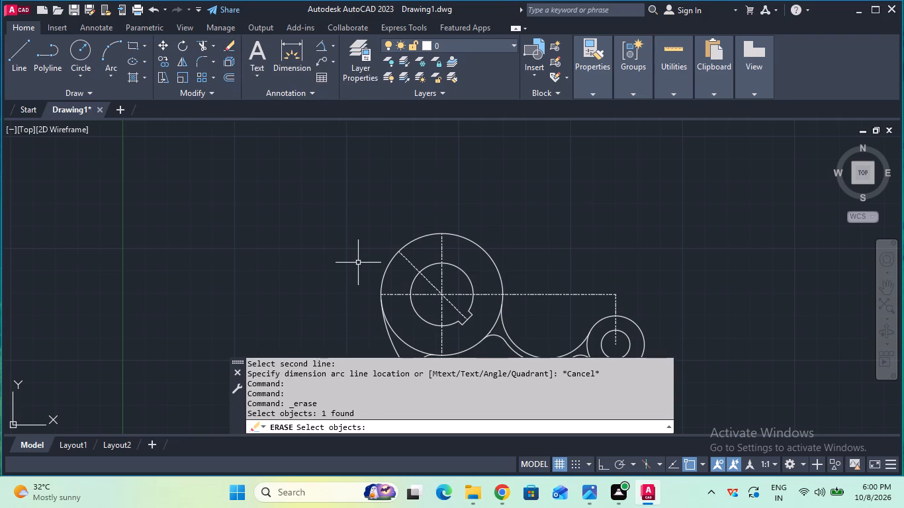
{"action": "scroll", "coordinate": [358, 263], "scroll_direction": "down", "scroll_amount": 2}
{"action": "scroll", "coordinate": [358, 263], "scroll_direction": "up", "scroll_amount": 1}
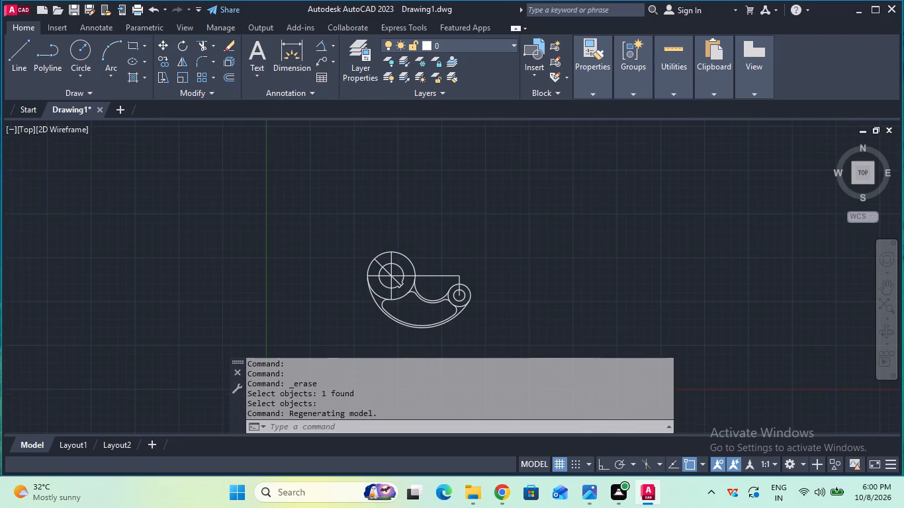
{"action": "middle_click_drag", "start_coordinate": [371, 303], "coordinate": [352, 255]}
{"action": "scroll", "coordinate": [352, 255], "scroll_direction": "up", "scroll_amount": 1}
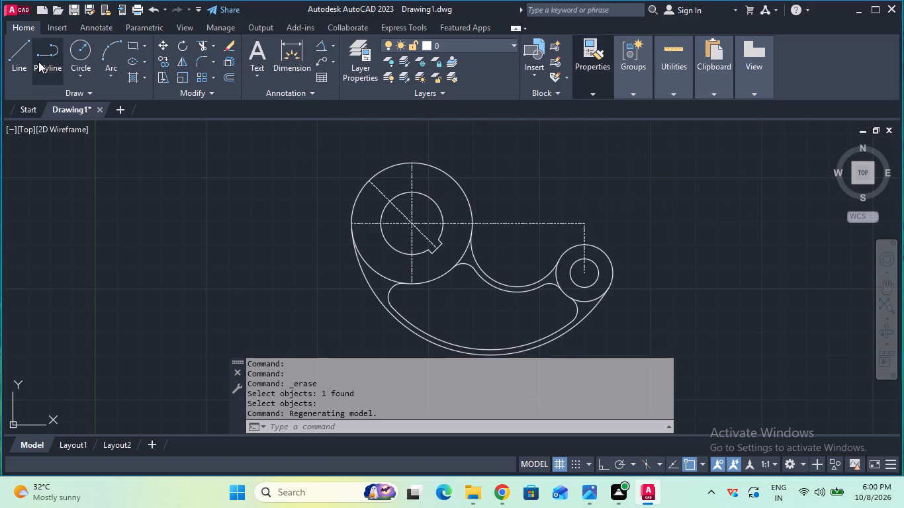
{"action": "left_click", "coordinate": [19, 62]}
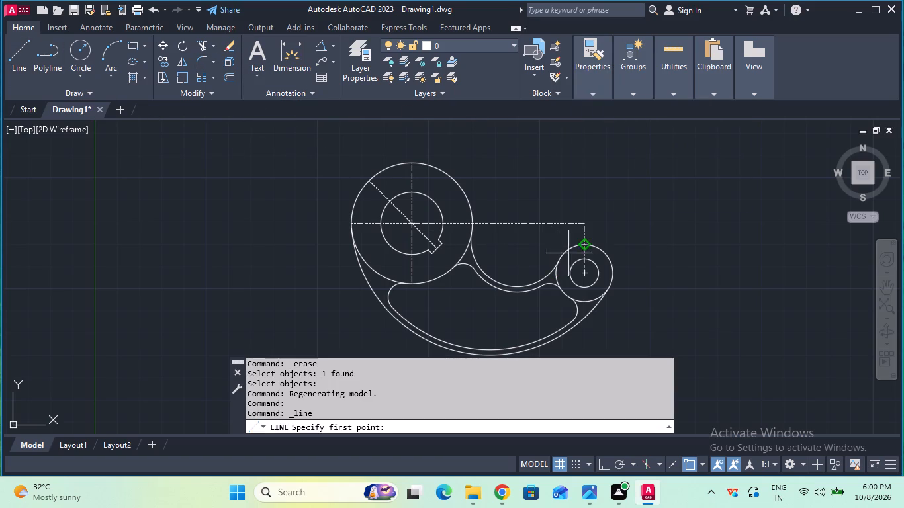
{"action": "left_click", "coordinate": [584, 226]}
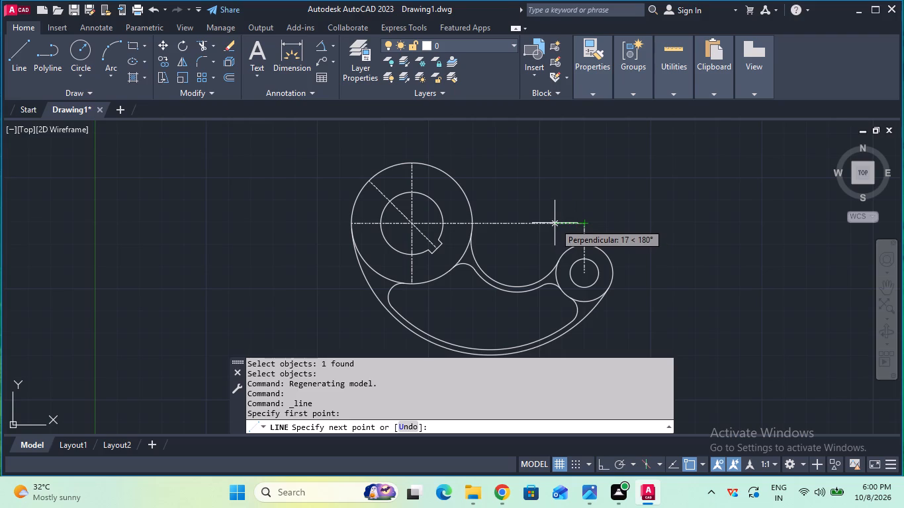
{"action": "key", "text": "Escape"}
Add a 37.78 mm horizontal linear dimension from the horizontal centre line's end above the small boss back towards the hub, placed above the line.
{"action": "left_click", "coordinate": [334, 39]}
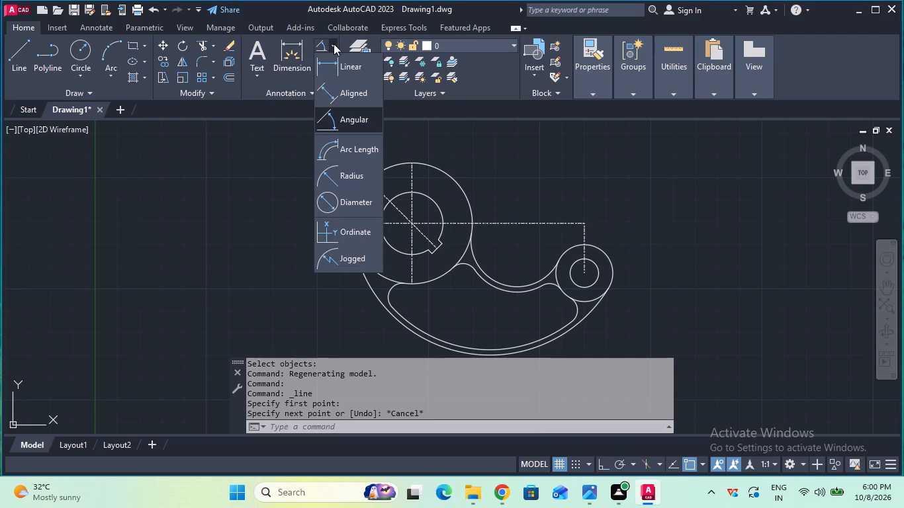
{"action": "left_click", "coordinate": [351, 73]}
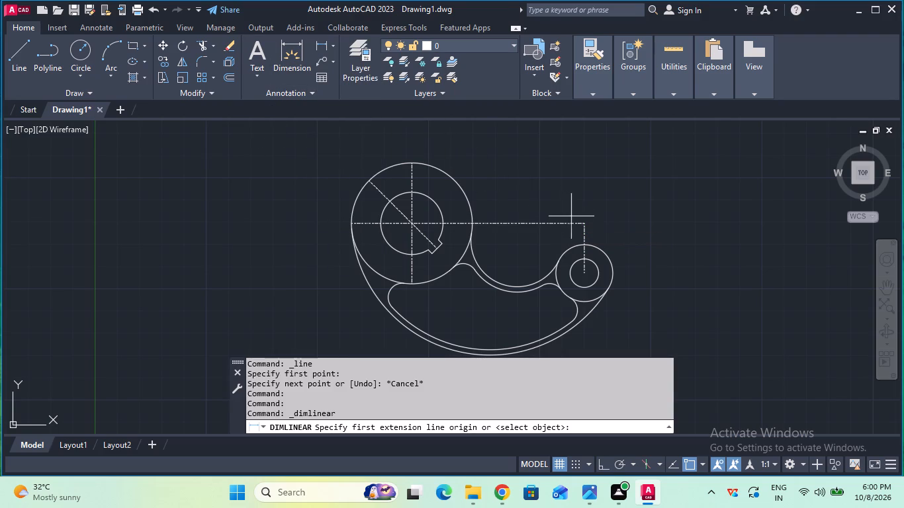
{"action": "left_click", "coordinate": [583, 222]}
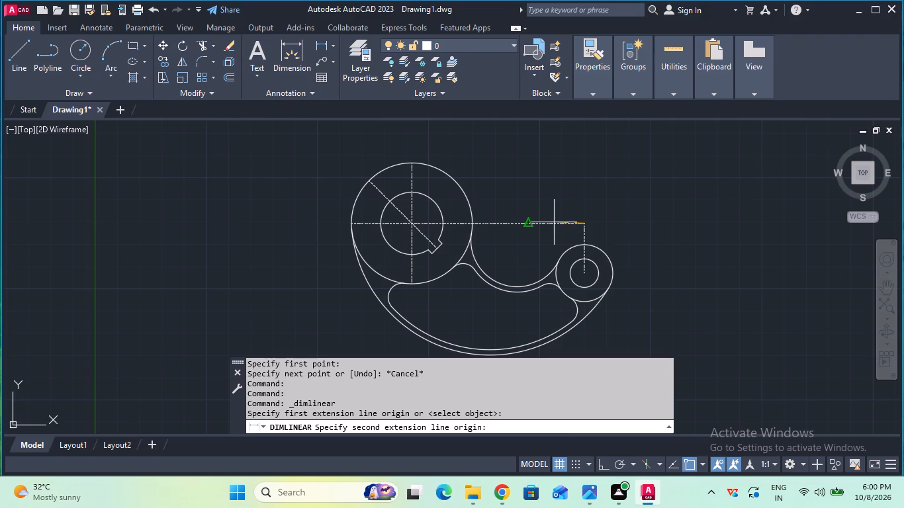
{"action": "key", "text": "3"}
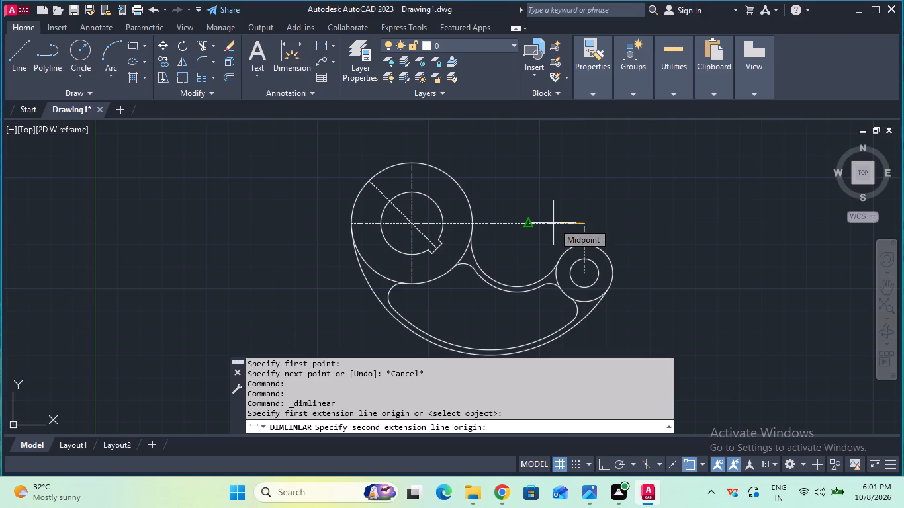
{"action": "type", "text": "7."}
{"action": "type", "text": "78"}
{"action": "key", "text": "Return"}
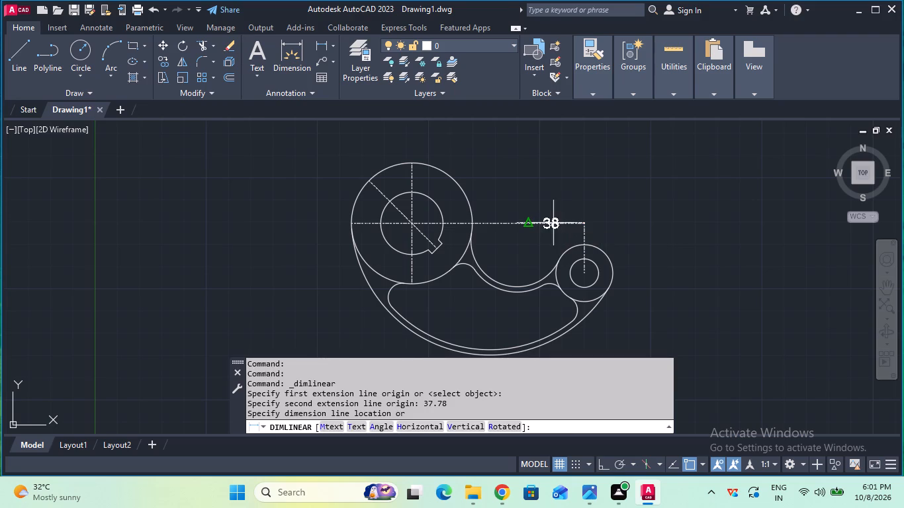
{"action": "left_click", "coordinate": [560, 186]}
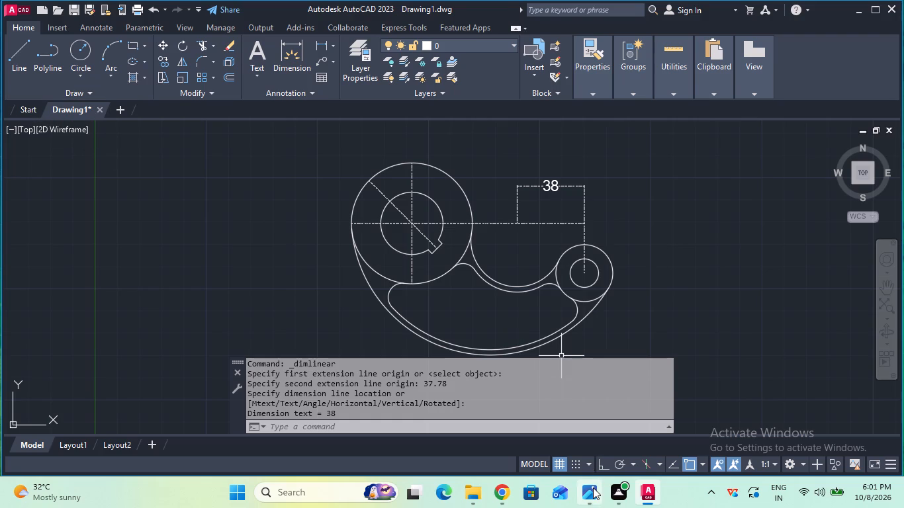
Check the reference image, and draw a short line along the horizontal centre line to the hub-side origin of the 37.78 mm dimension.
{"action": "left_click", "coordinate": [585, 426]}
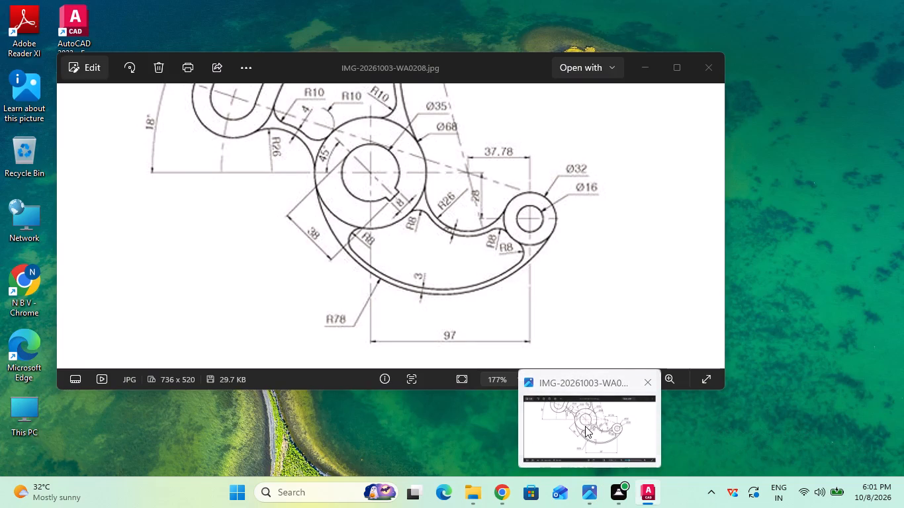
{"action": "middle_click_drag", "start_coordinate": [466, 300], "coordinate": [470, 315]}
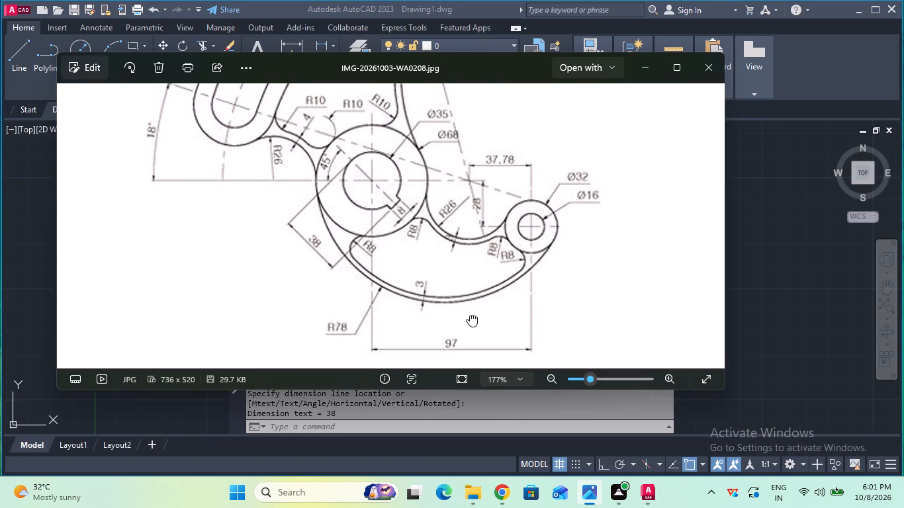
{"action": "middle_click_drag", "start_coordinate": [470, 315], "coordinate": [478, 351]}
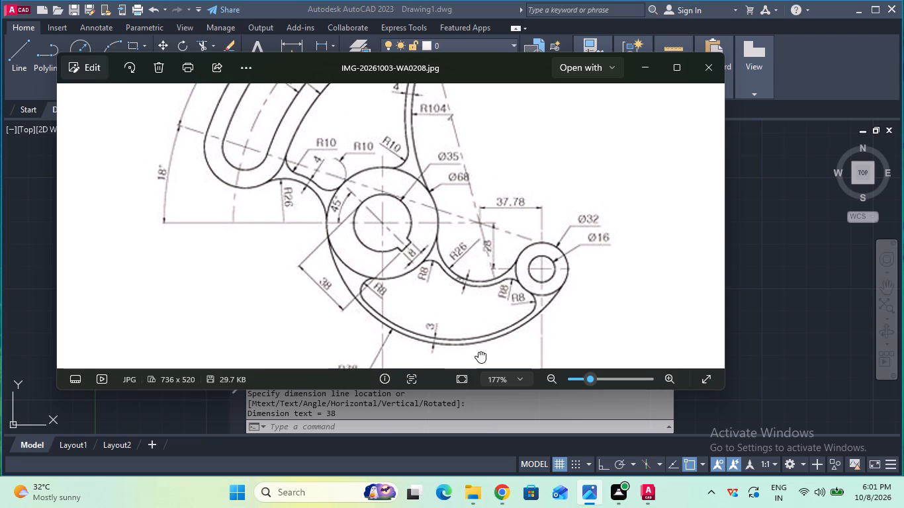
{"action": "middle_click_drag", "start_coordinate": [478, 351], "coordinate": [480, 363]}
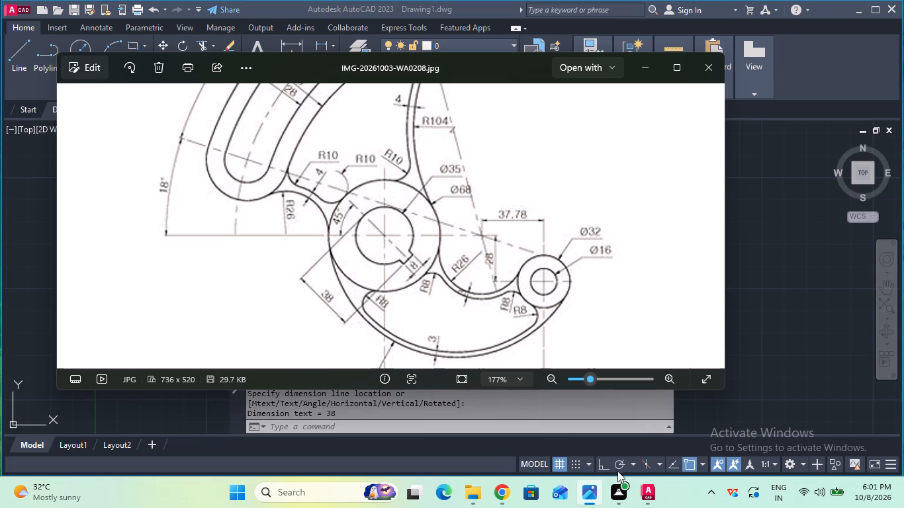
{"action": "left_click", "coordinate": [645, 487]}
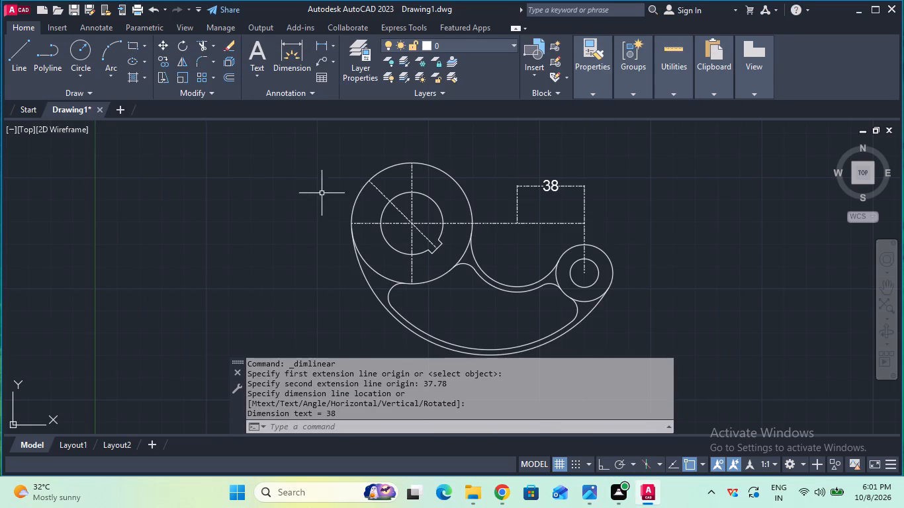
{"action": "left_click", "coordinate": [18, 50]}
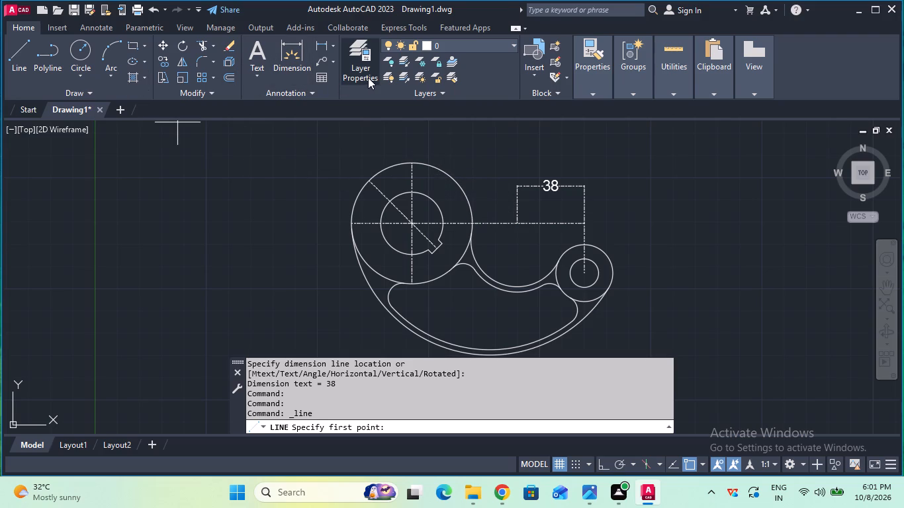
{"action": "key", "text": "F8"}
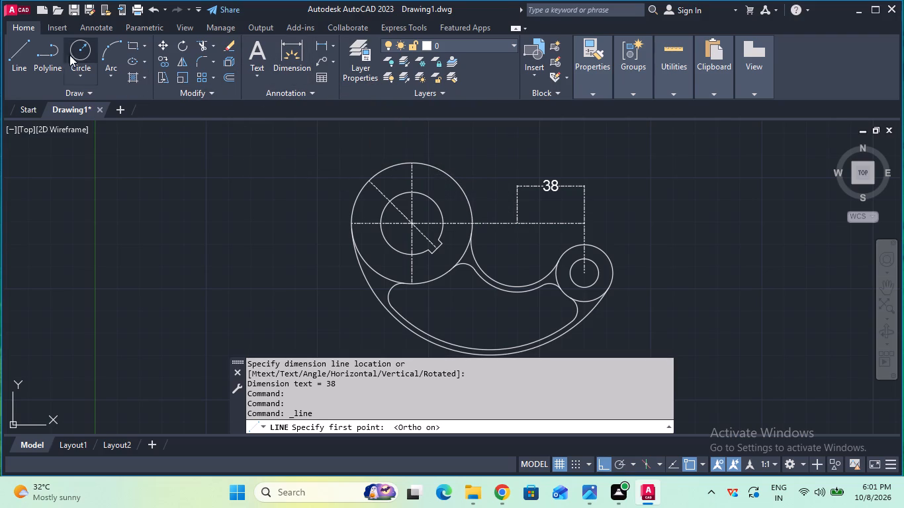
{"action": "key", "text": "F8"}
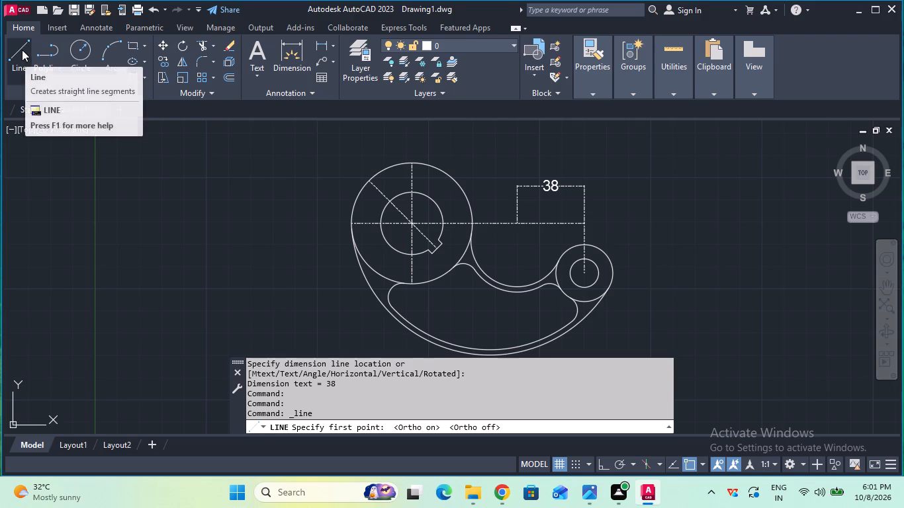
{"action": "left_click", "coordinate": [22, 58]}
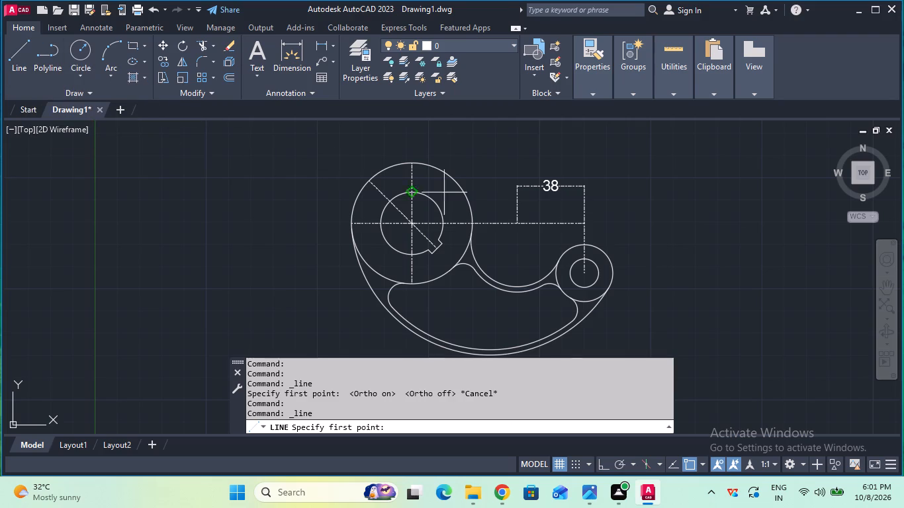
{"action": "left_click", "coordinate": [526, 222]}
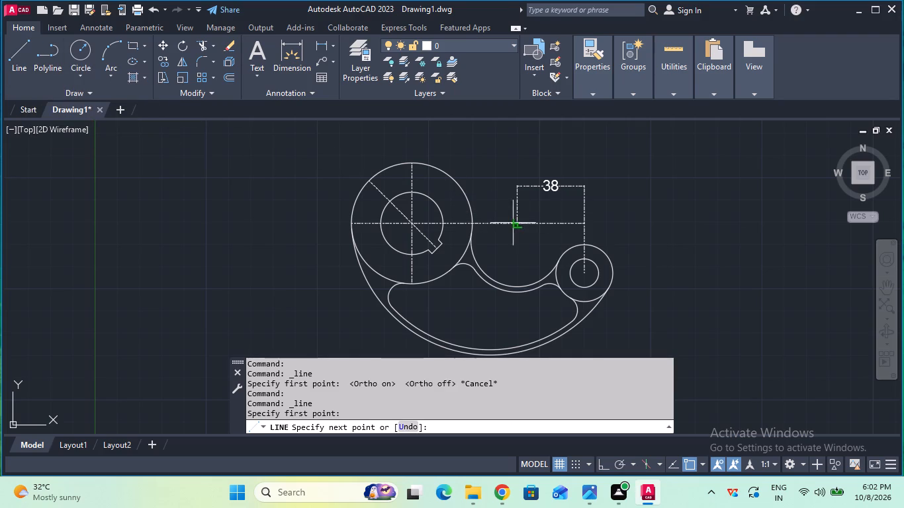
{"action": "left_click", "coordinate": [513, 223]}
{"action": "key", "text": "Escape"}
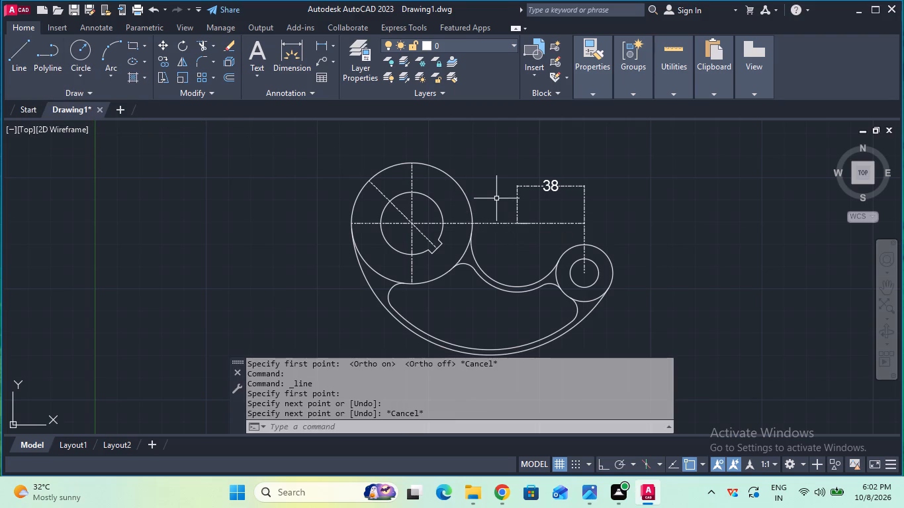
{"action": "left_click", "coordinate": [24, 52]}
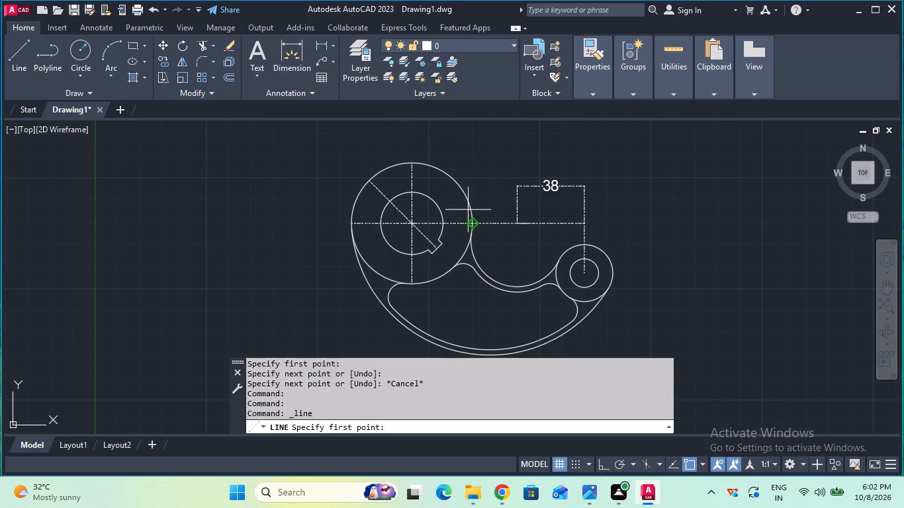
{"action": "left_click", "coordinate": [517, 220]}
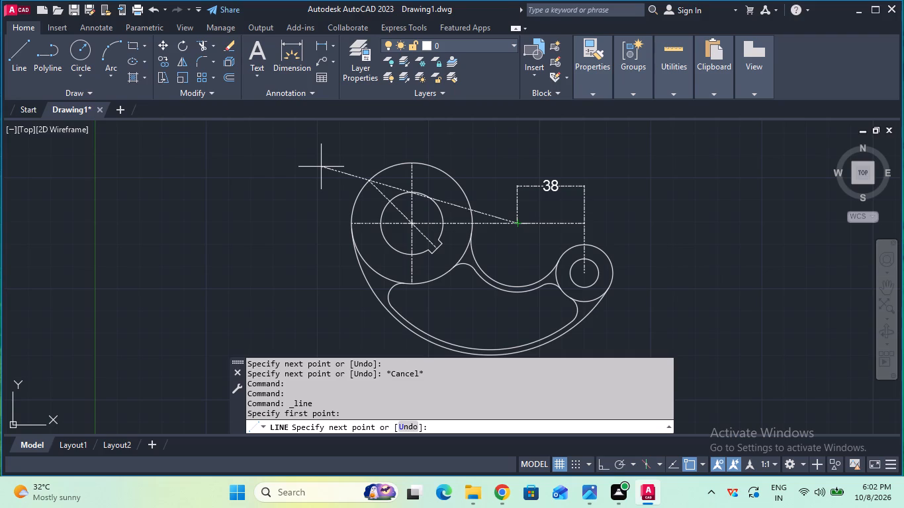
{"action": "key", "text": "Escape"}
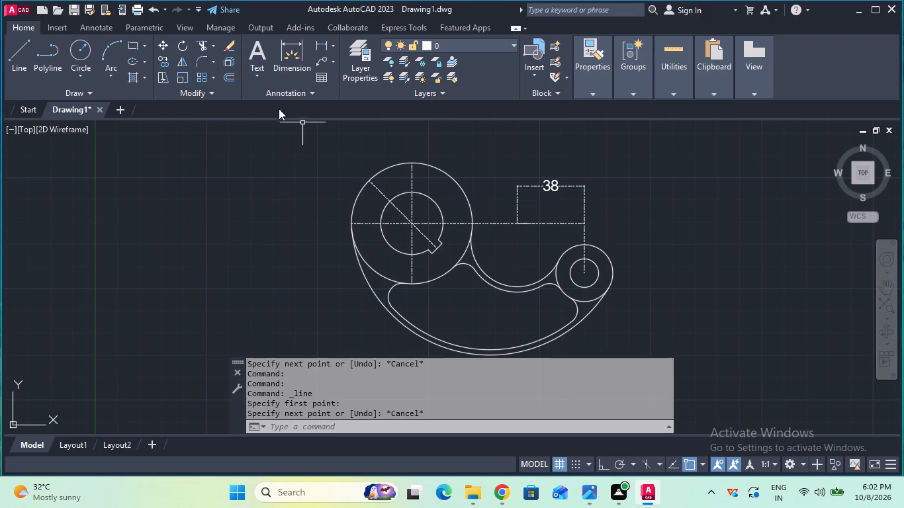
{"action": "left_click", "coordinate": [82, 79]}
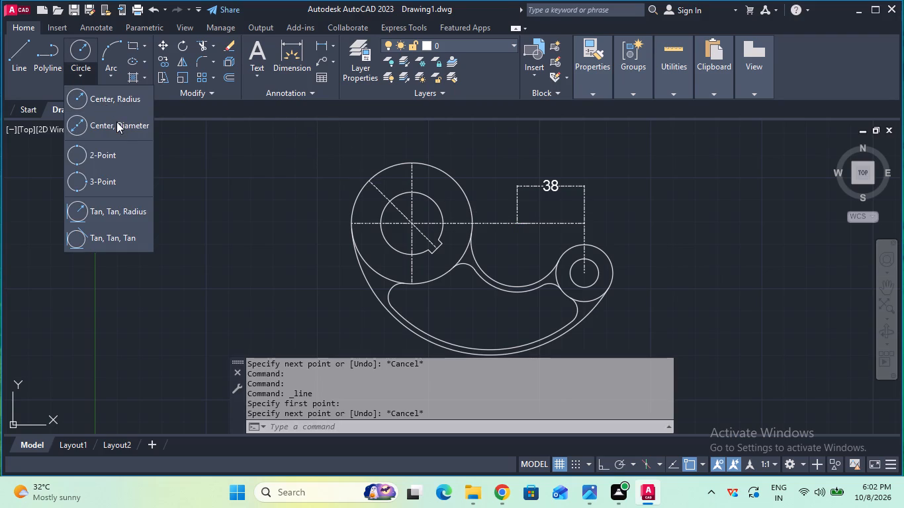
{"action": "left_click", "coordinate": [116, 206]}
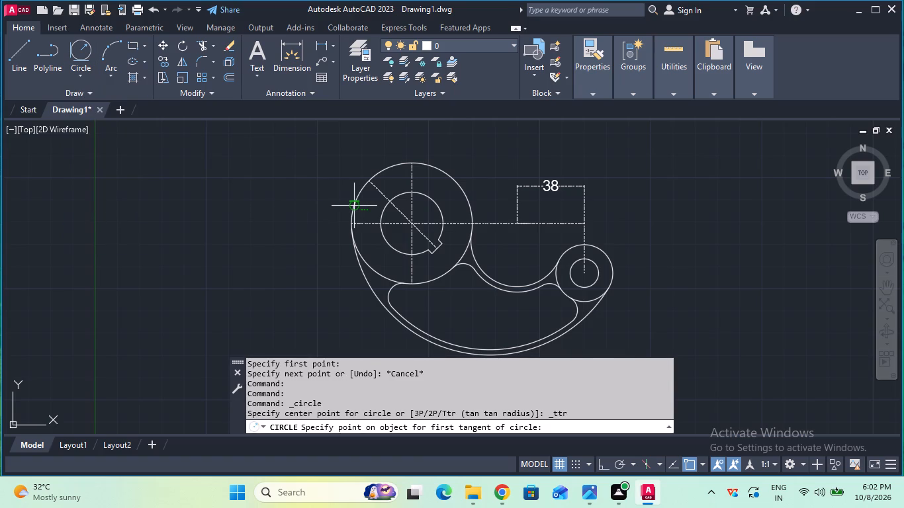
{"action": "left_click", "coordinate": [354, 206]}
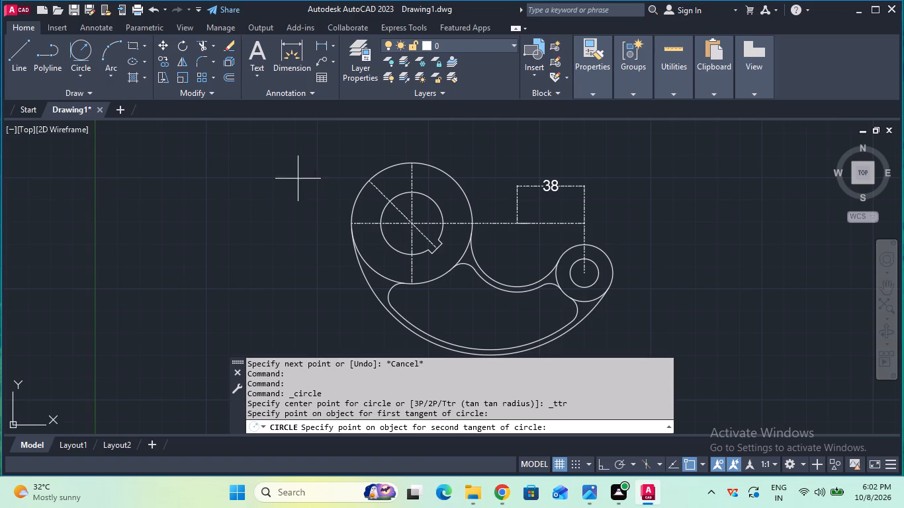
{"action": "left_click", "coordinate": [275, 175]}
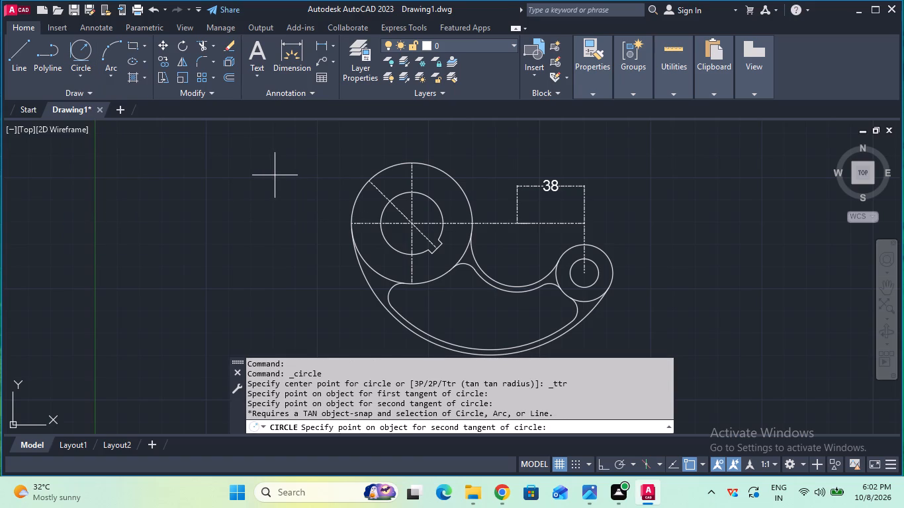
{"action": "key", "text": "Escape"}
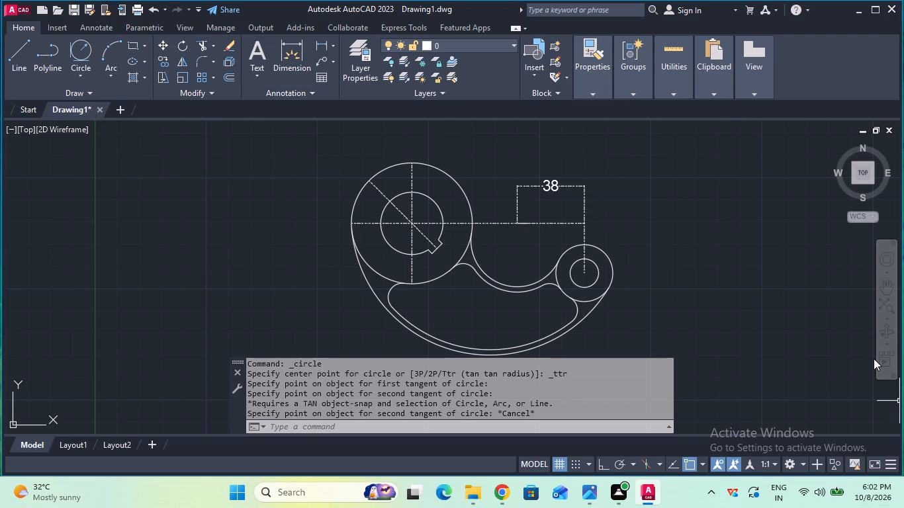
Draw a freehand inclined centre line from the 37.78 mm dimension's hub-side origin up past the hub, about 17° from horizontal, and check its angle.
{"action": "left_click", "coordinate": [28, 52]}
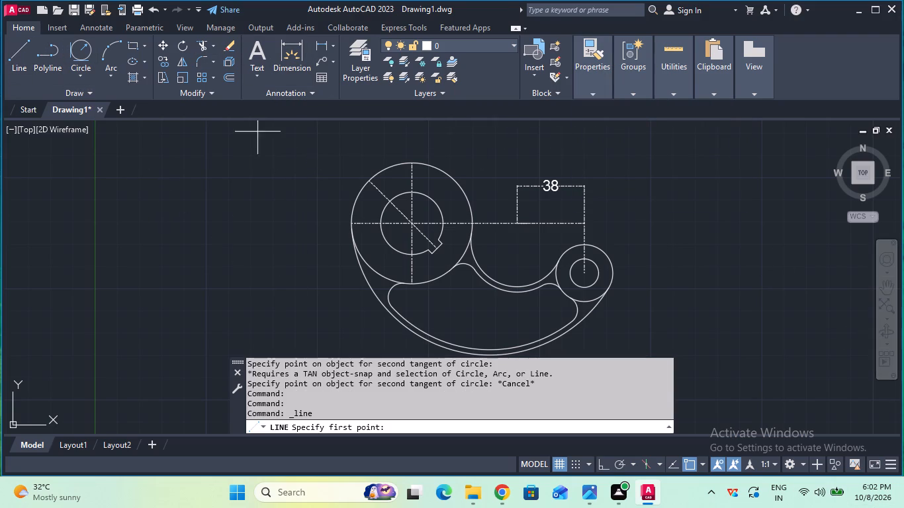
{"action": "left_click", "coordinate": [518, 220]}
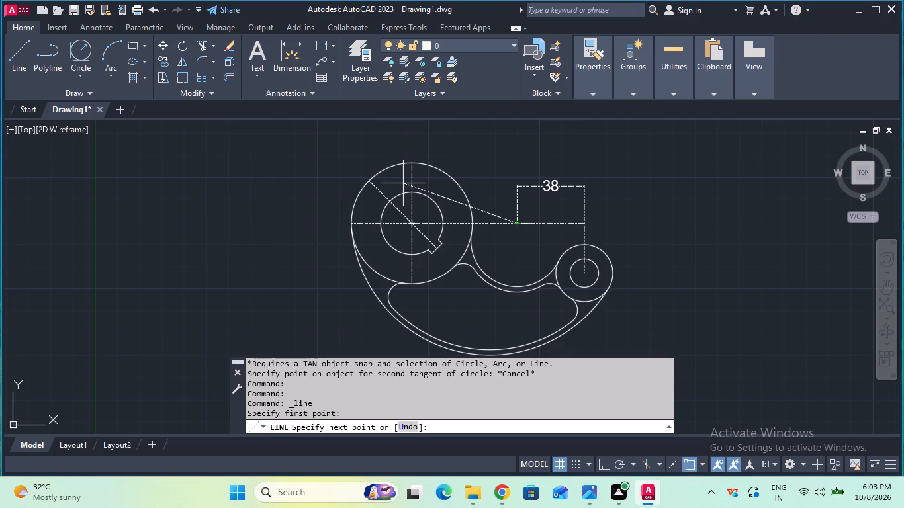
{"action": "left_click", "coordinate": [342, 169]}
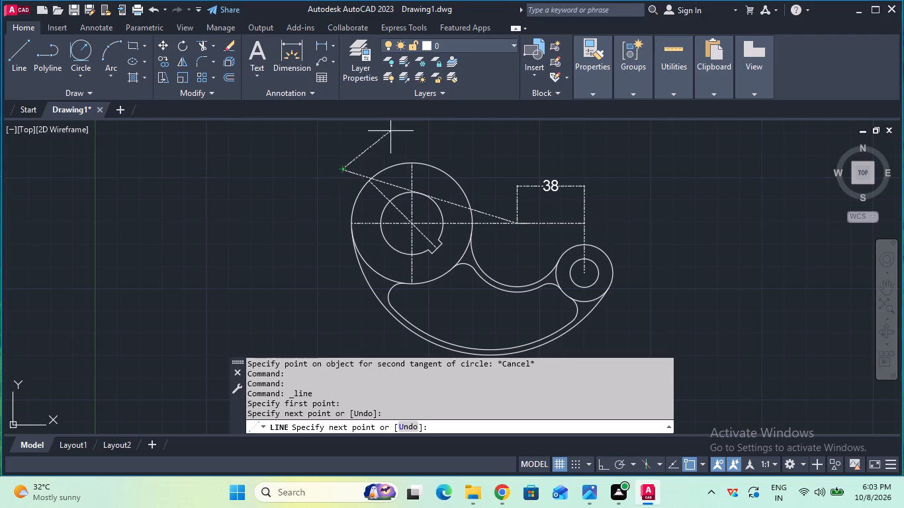
{"action": "key", "text": "Escape"}
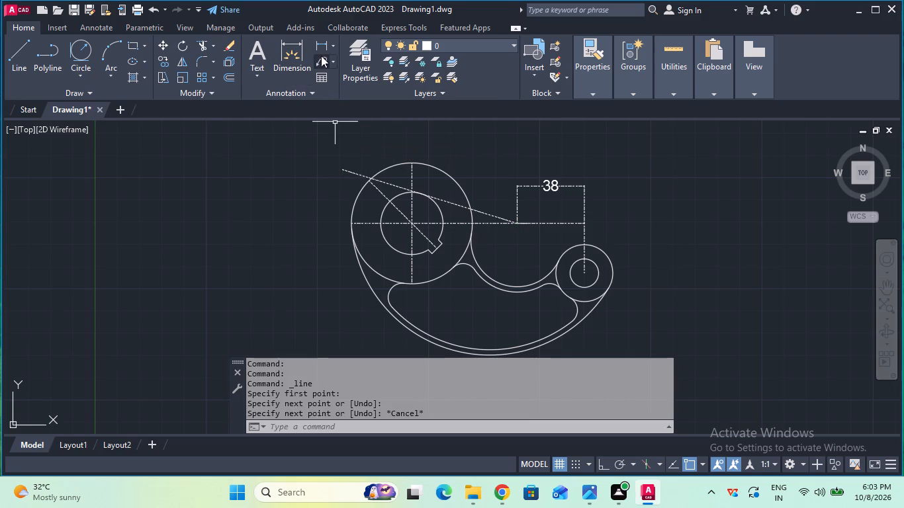
{"action": "left_click", "coordinate": [330, 42]}
{"action": "left_click", "coordinate": [345, 116]}
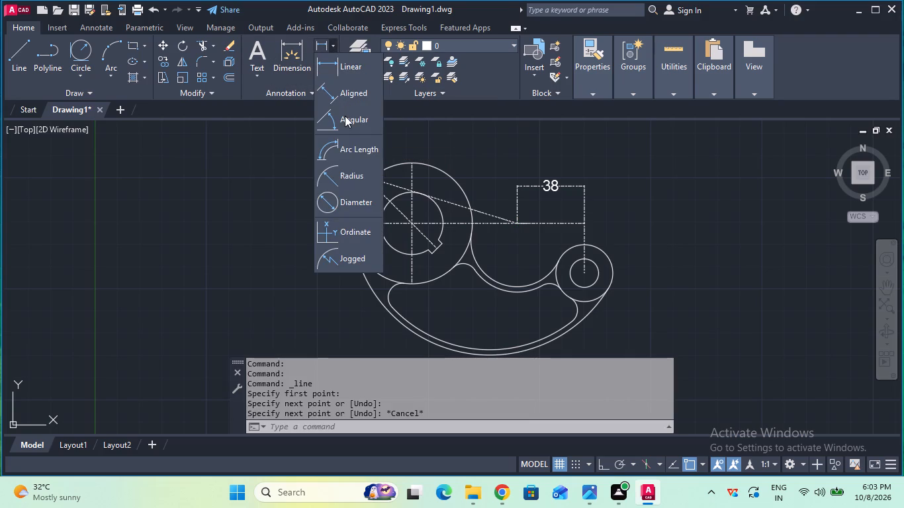
{"action": "left_click", "coordinate": [490, 216]}
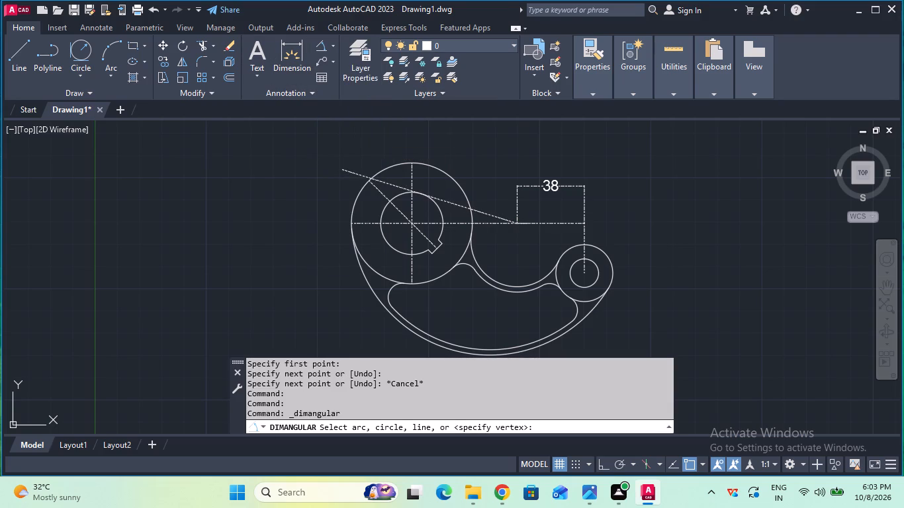
{"action": "left_click", "coordinate": [488, 222]}
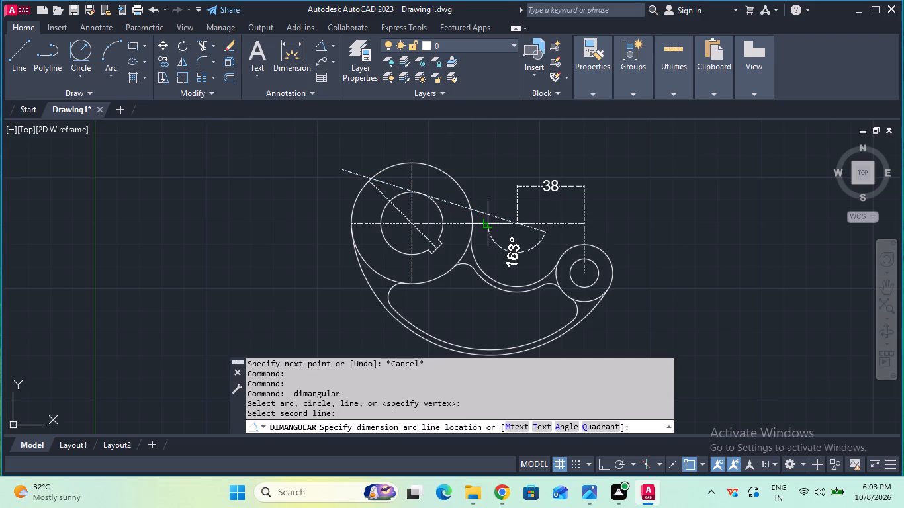
{"action": "key", "text": "Escape"}
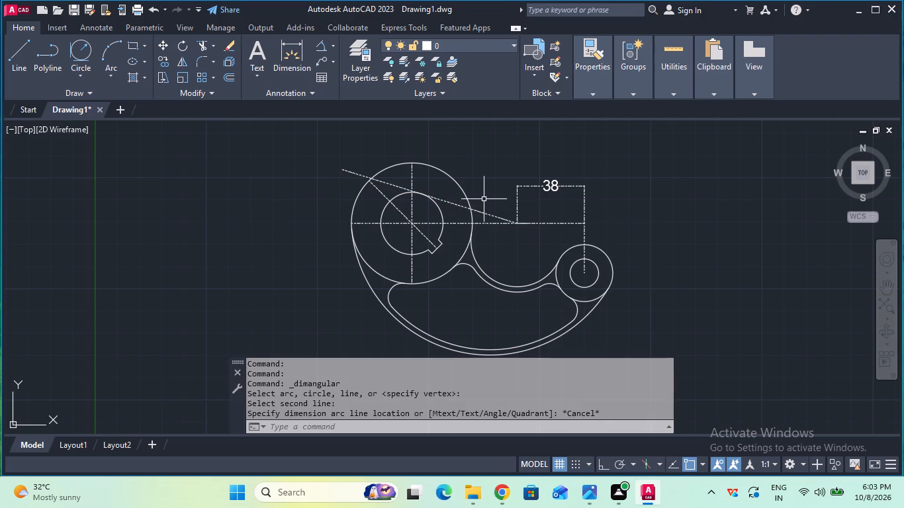
Draw a slightly steeper inclined centre line from the same origin up past the hub, about 18° from horizontal, and check its angle.
{"action": "scroll", "coordinate": [484, 199], "scroll_direction": "up", "scroll_amount": 1}
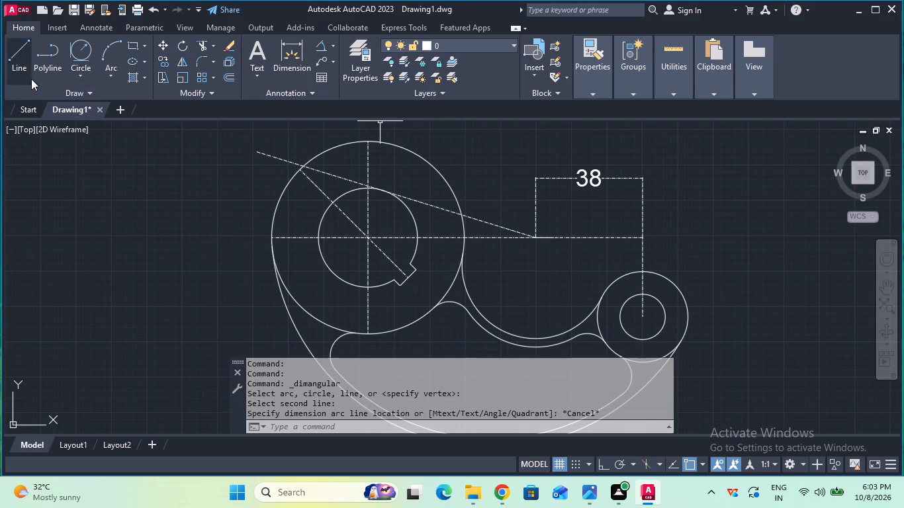
{"action": "left_click", "coordinate": [29, 68]}
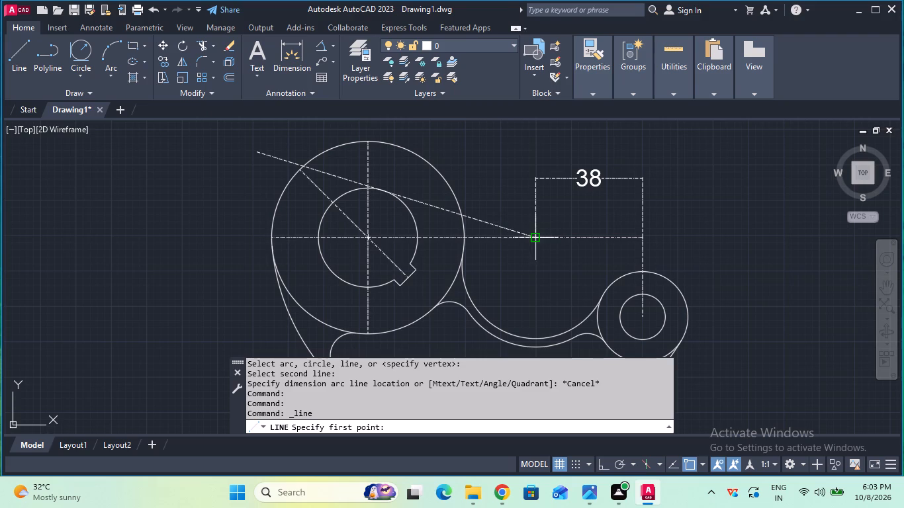
{"action": "left_click", "coordinate": [534, 235]}
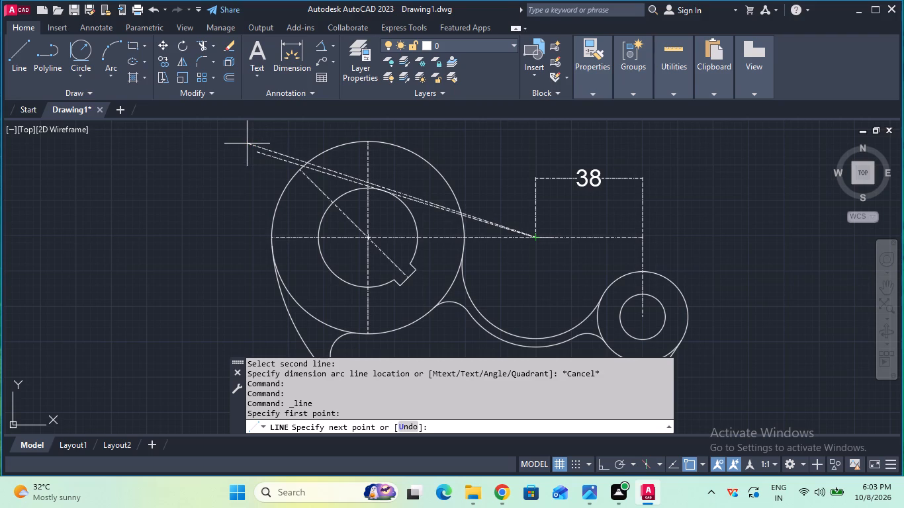
{"action": "left_click", "coordinate": [246, 143]}
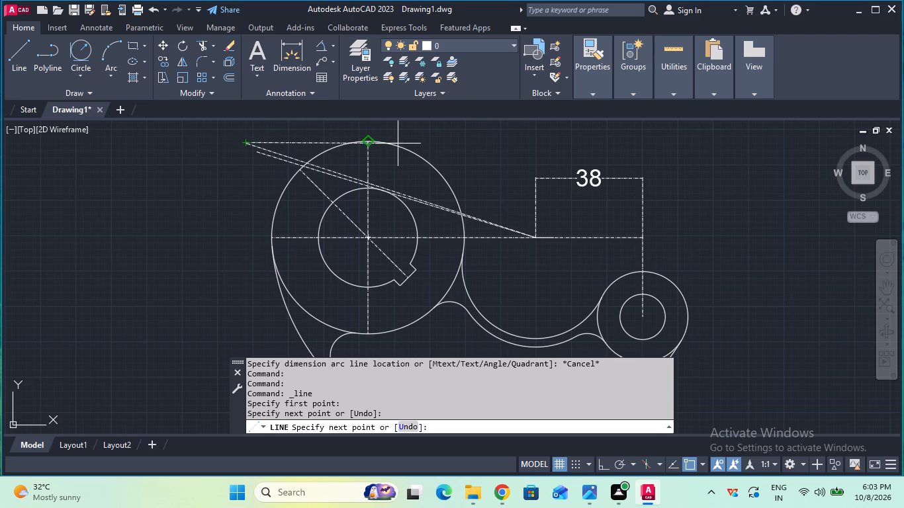
{"action": "key", "text": "Escape"}
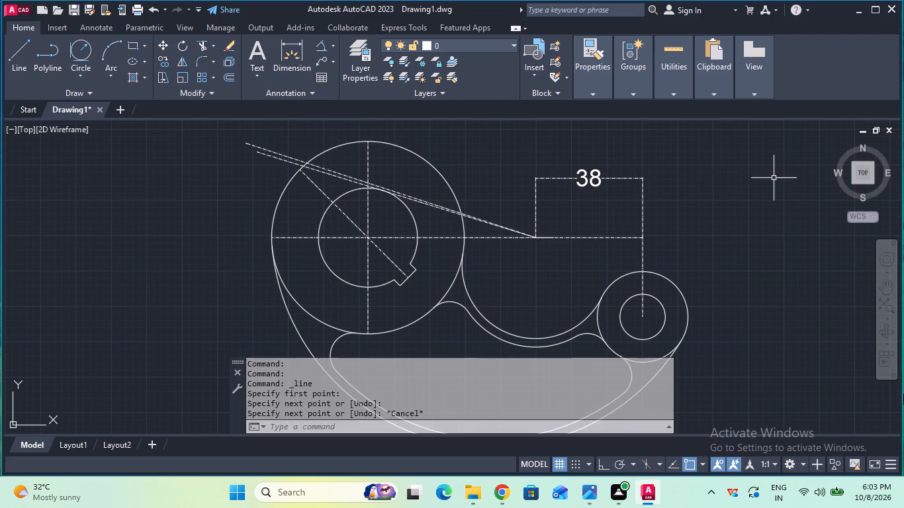
{"action": "left_click", "coordinate": [320, 48]}
{"action": "left_click", "coordinate": [501, 224]}
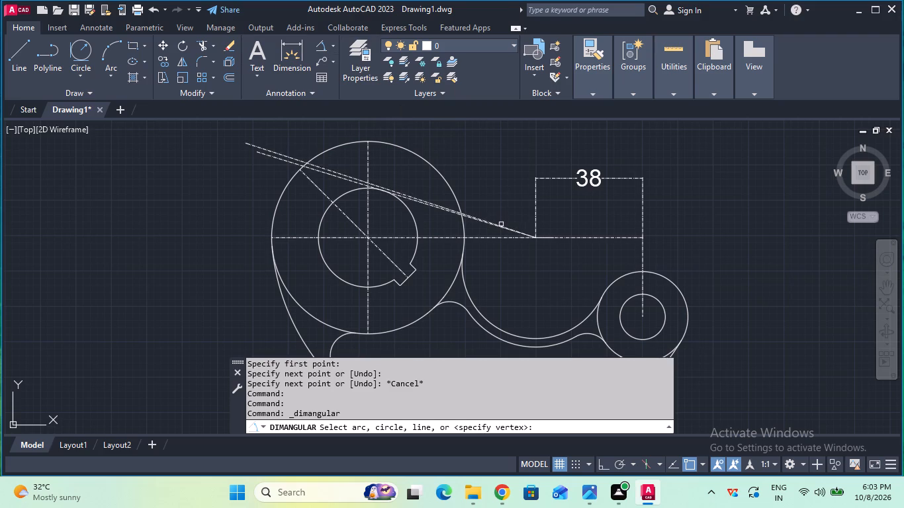
{"action": "left_click", "coordinate": [501, 237]}
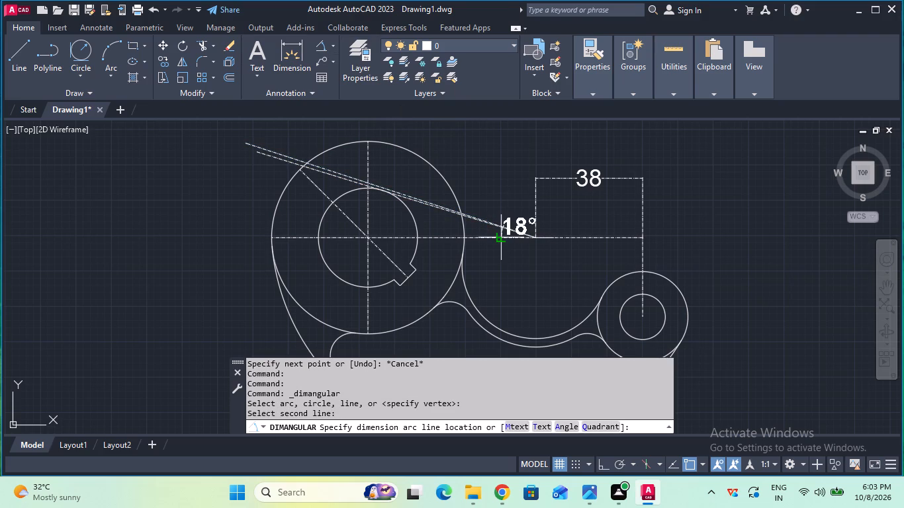
{"action": "key", "text": "Escape"}
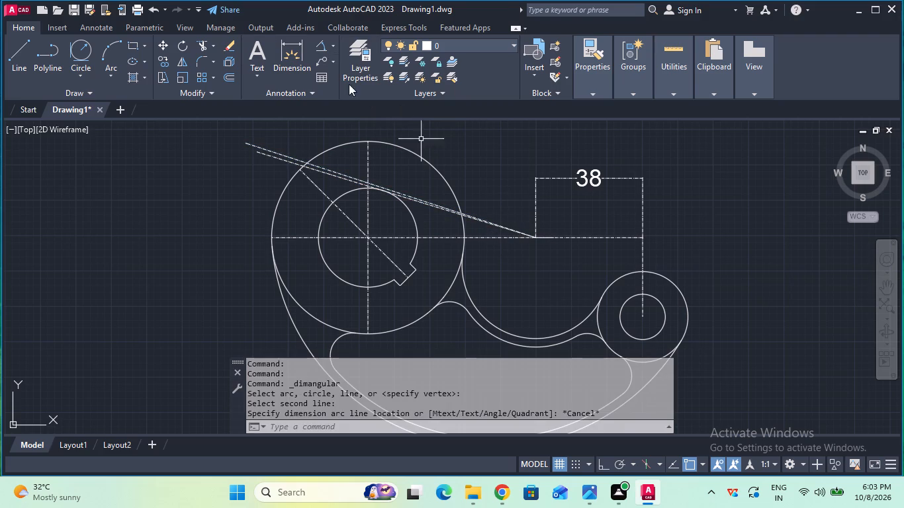
Erase the shallower of the two inclined centre lines, the one about 17° from horizontal.
{"action": "left_click", "coordinate": [228, 42]}
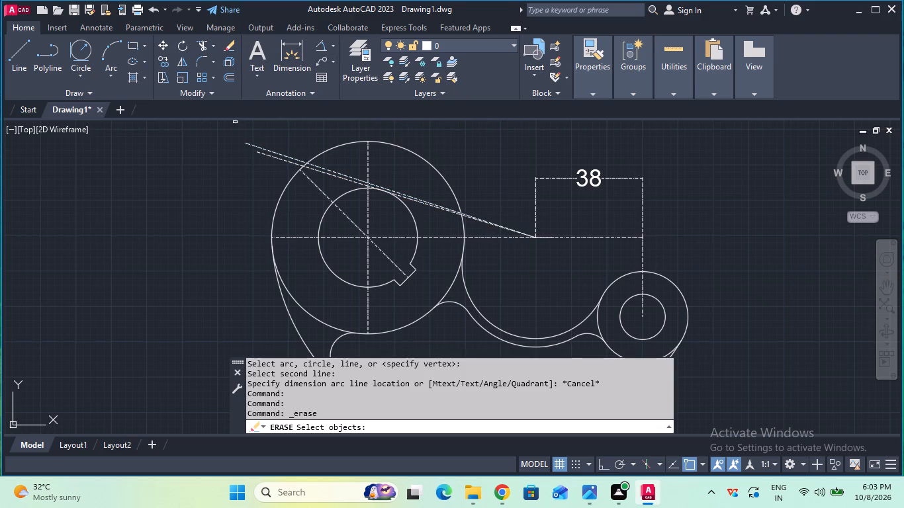
{"action": "left_click", "coordinate": [265, 156]}
{"action": "key", "text": "Return"}
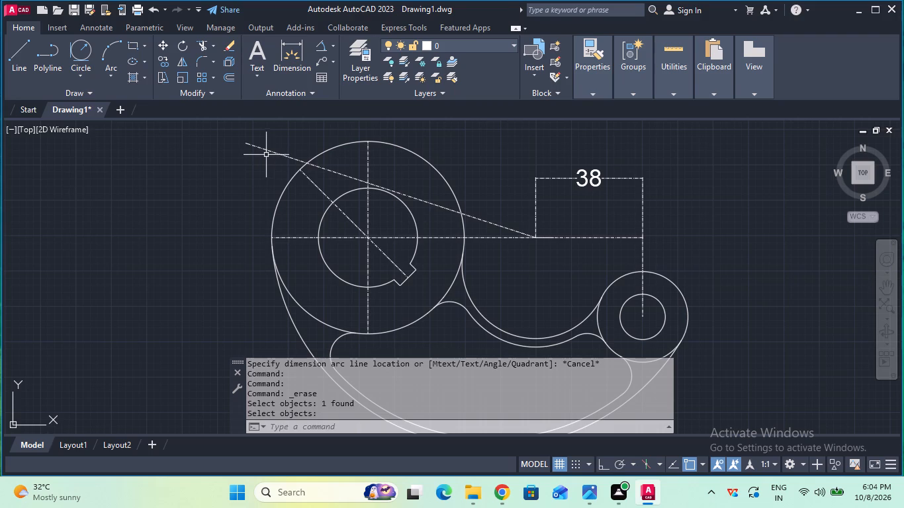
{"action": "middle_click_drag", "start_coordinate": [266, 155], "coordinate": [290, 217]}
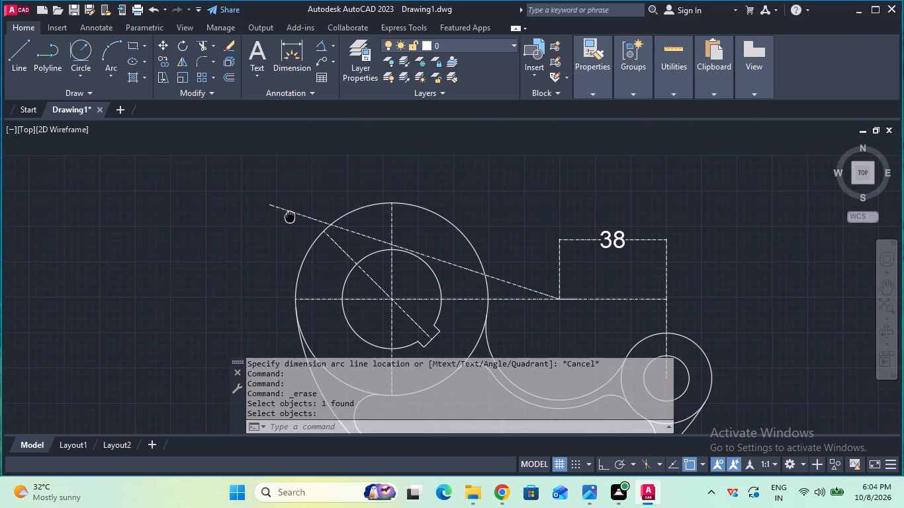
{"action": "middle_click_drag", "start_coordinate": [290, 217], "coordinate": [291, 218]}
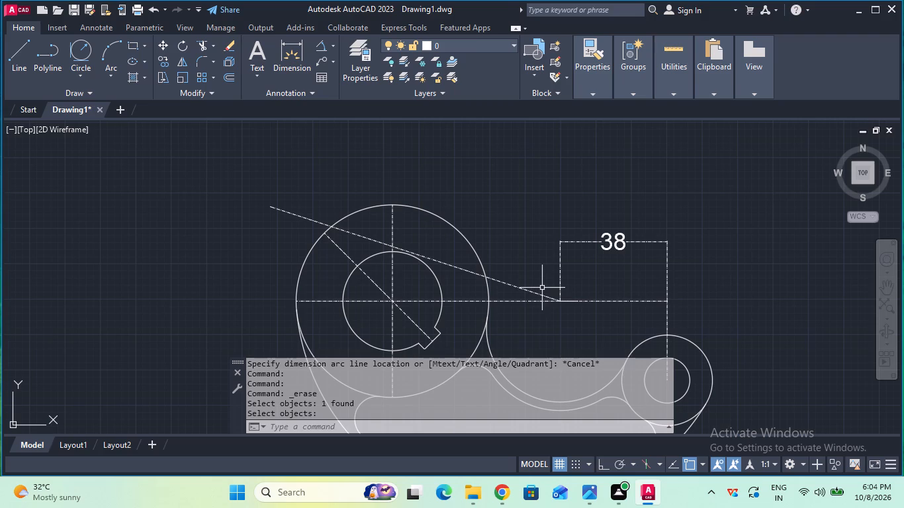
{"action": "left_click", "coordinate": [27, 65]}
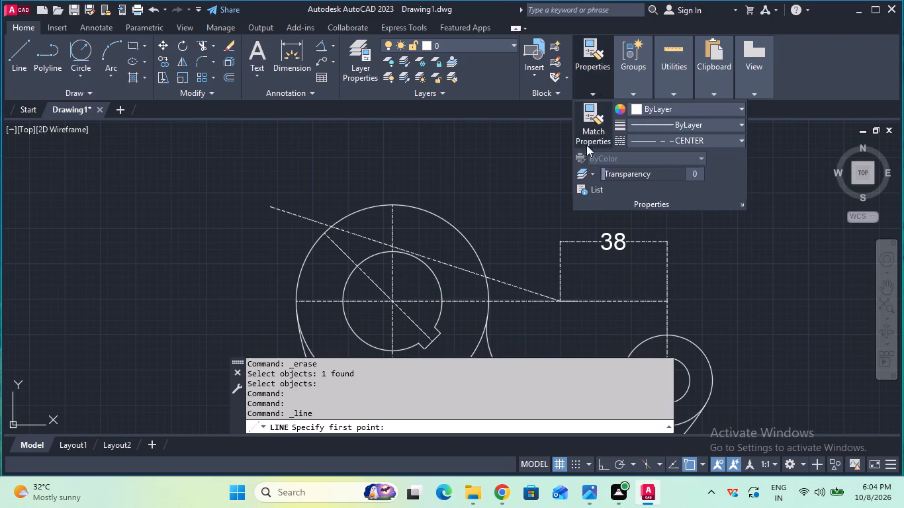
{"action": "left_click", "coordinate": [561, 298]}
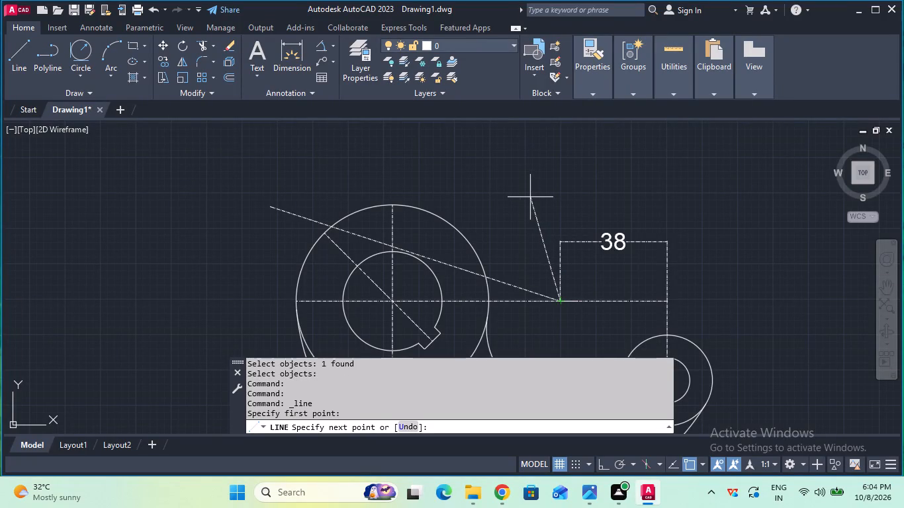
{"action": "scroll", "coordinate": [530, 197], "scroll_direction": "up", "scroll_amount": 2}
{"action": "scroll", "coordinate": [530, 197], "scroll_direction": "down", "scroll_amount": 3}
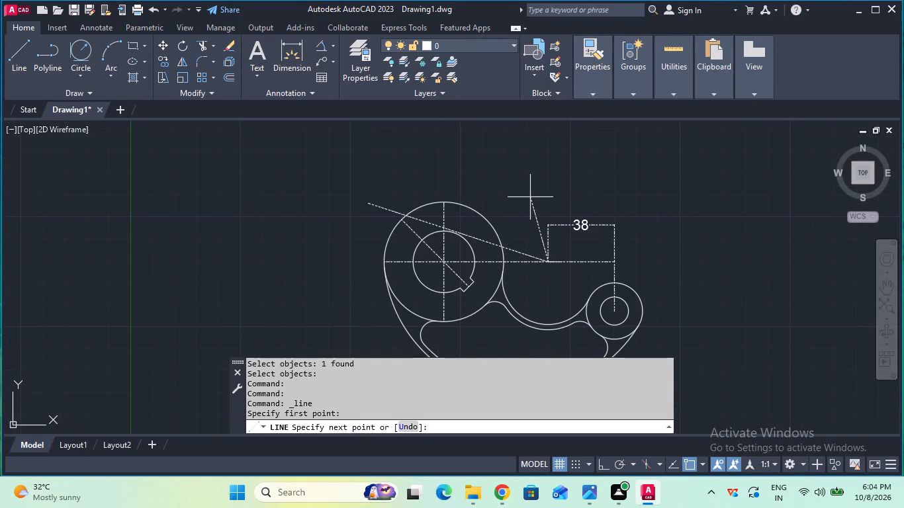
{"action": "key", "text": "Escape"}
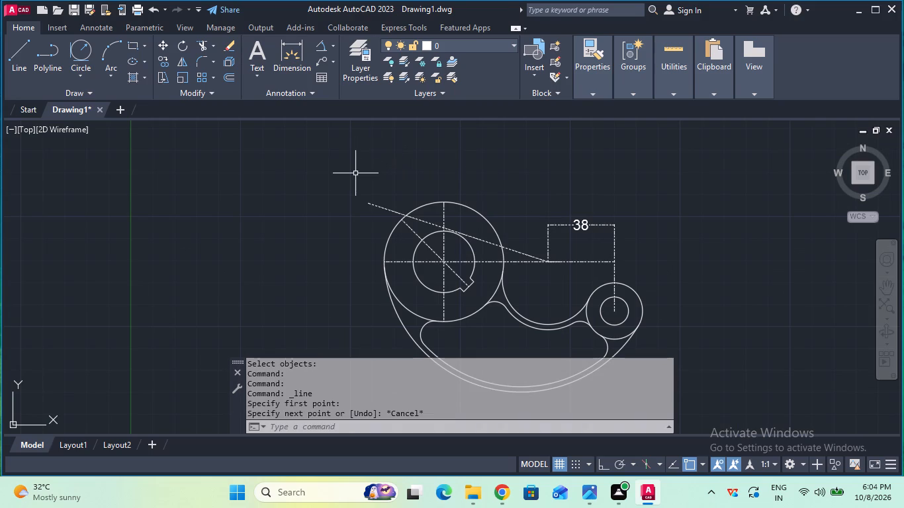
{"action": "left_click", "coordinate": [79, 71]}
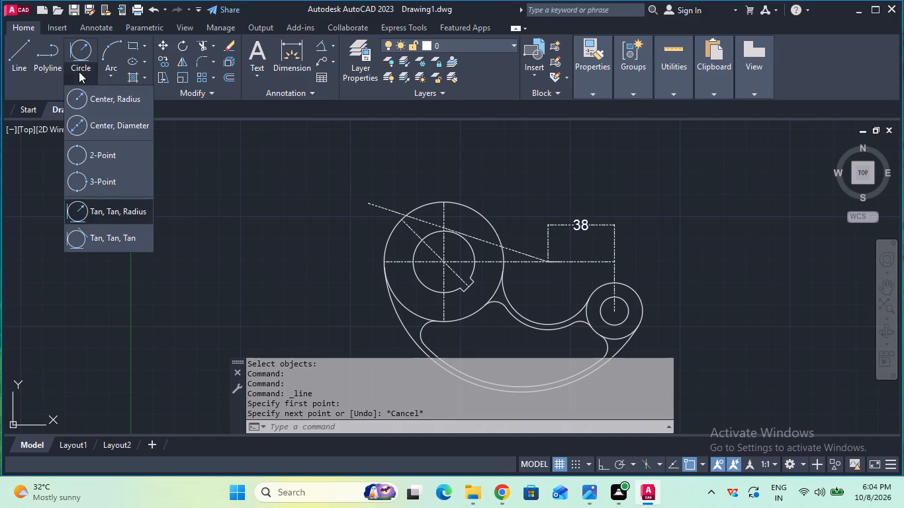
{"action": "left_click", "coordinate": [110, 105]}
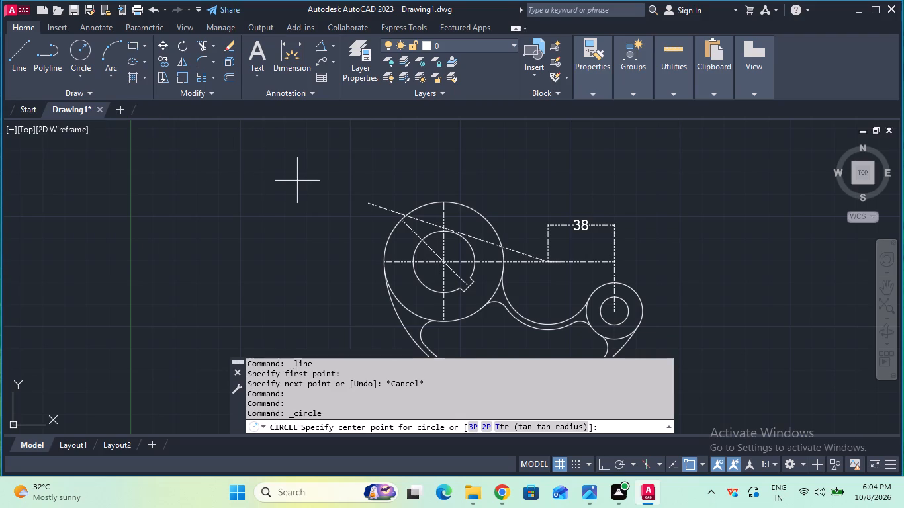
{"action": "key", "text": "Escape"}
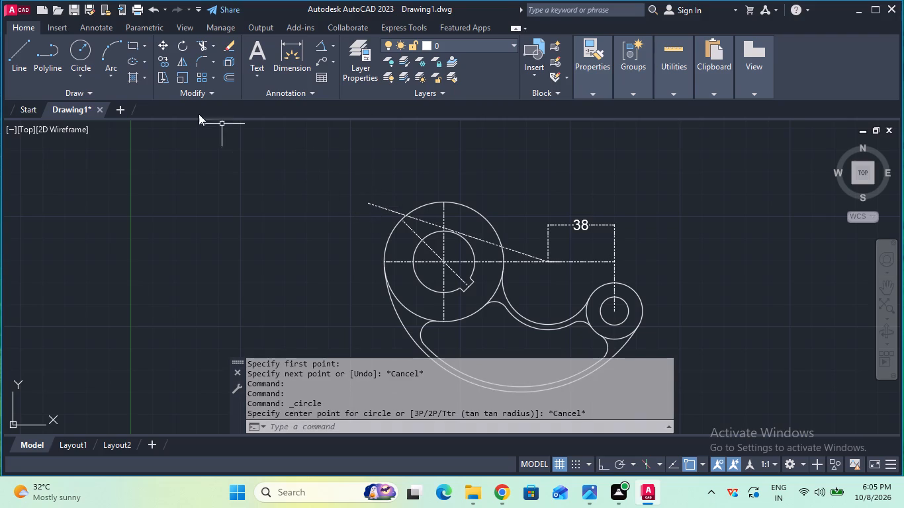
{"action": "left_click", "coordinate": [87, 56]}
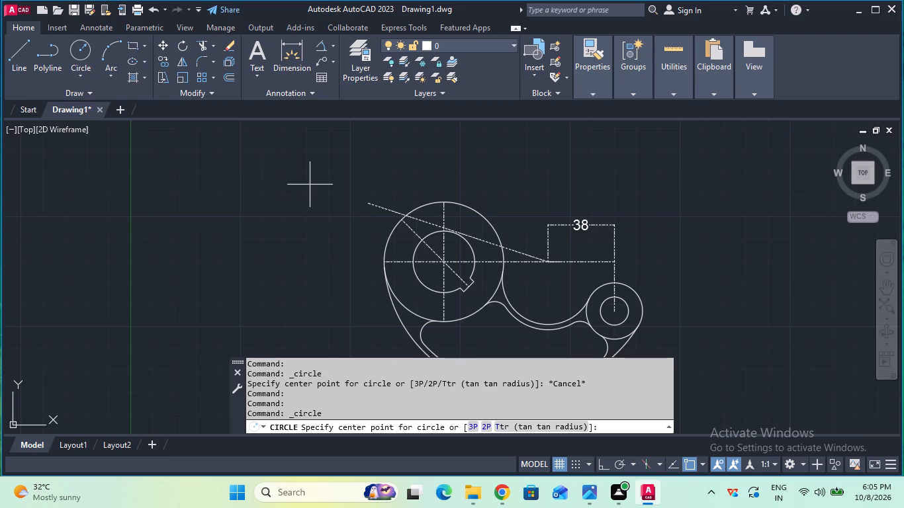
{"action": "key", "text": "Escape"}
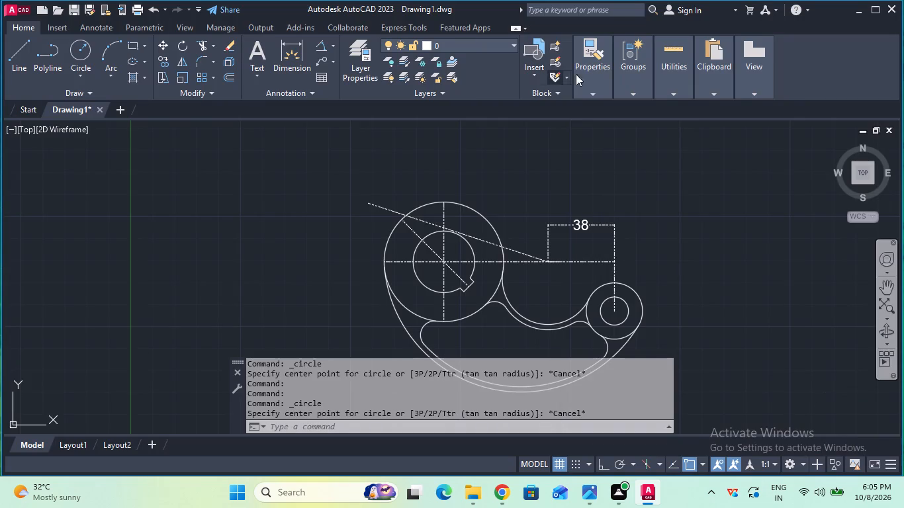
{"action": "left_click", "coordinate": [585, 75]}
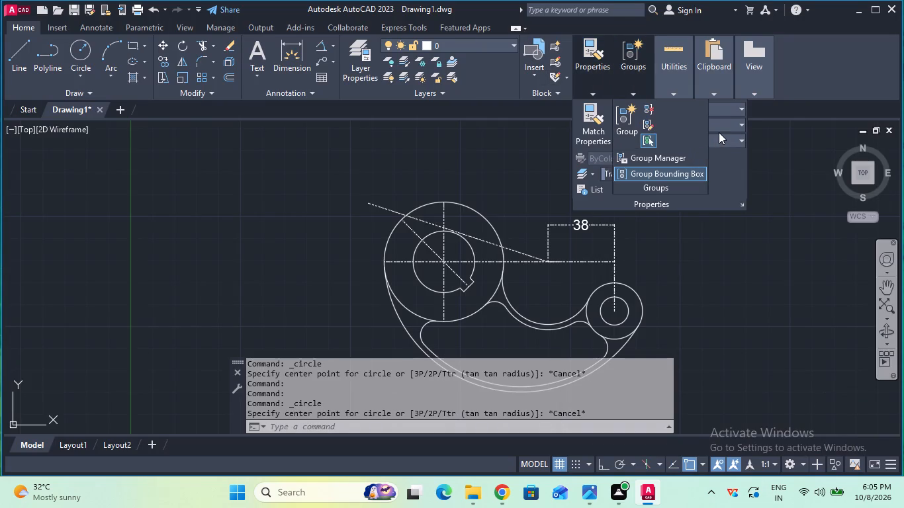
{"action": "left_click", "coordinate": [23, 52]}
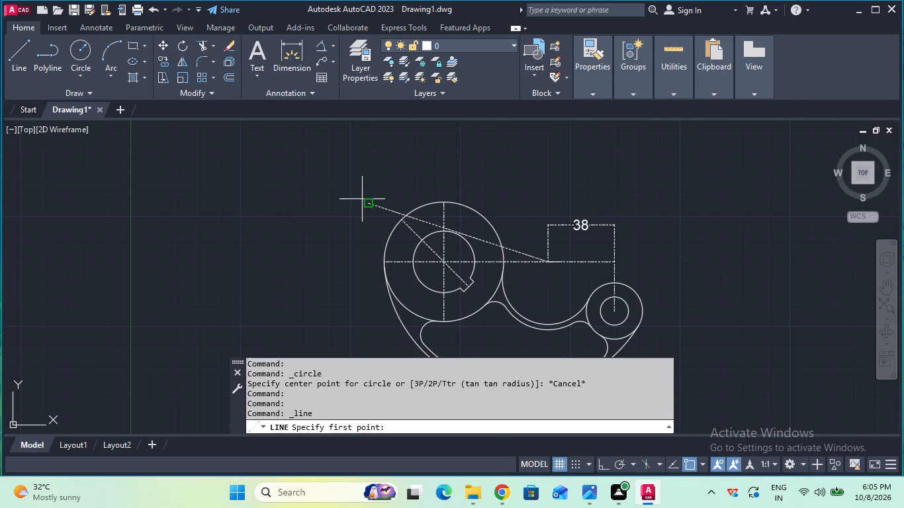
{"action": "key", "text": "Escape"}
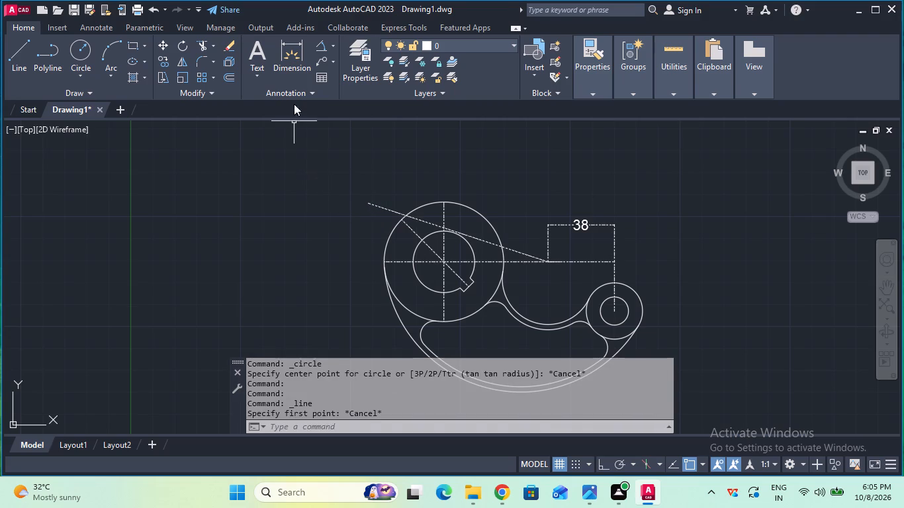
With Ortho on, draw a vertical centre line about 86 mm long, clear of the hub on the side away from the small boss.
{"action": "left_click", "coordinate": [22, 49]}
{"action": "left_click", "coordinate": [246, 282]}
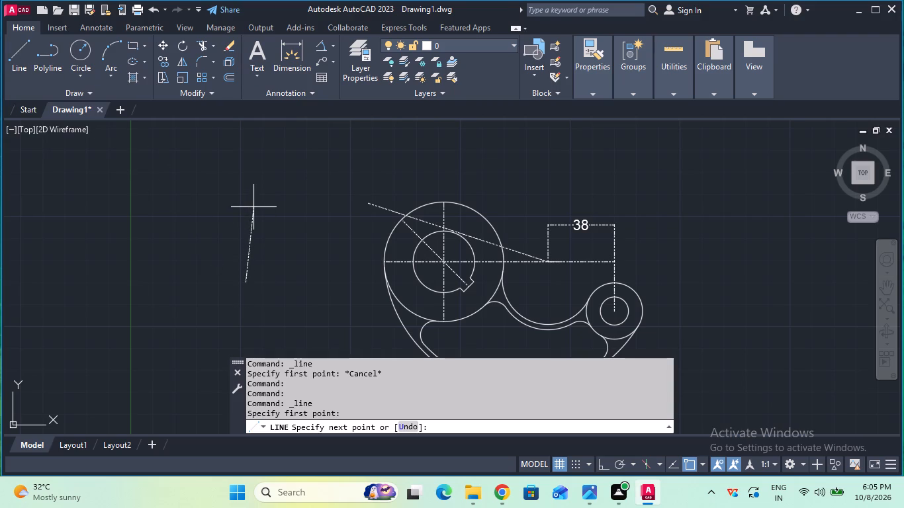
{"action": "key", "text": "F8"}
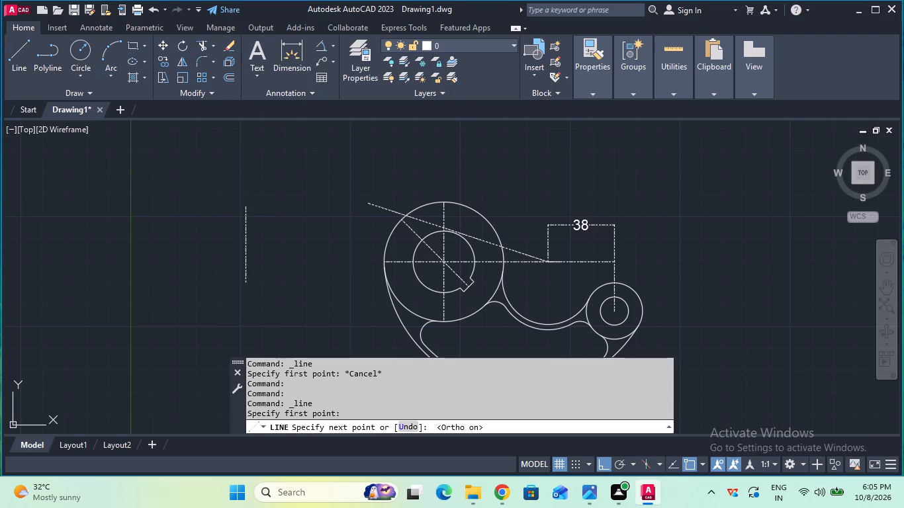
{"action": "left_click", "coordinate": [246, 132]}
{"action": "key", "text": "Escape"}
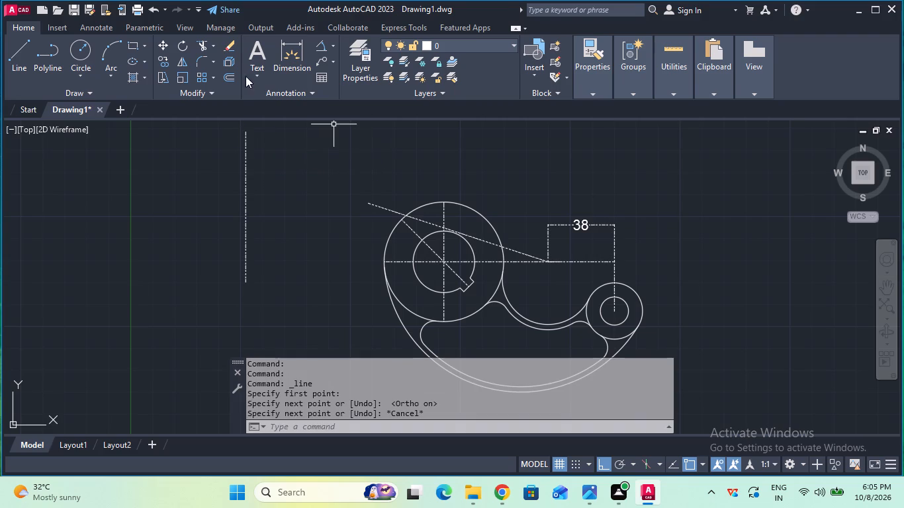
Extend the upper end of the inclined centre line to the vertical line beyond the hub.
{"action": "left_click", "coordinate": [212, 47]}
{"action": "left_click", "coordinate": [219, 87]}
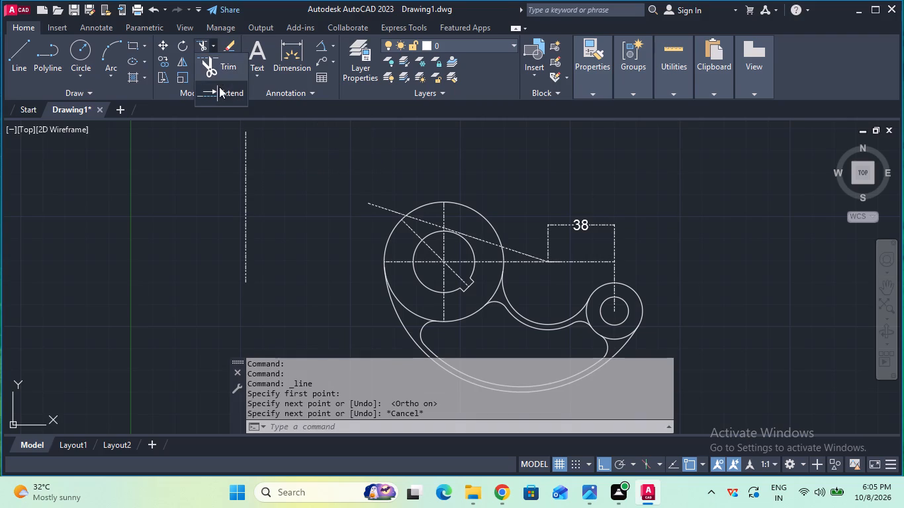
{"action": "left_click", "coordinate": [371, 204]}
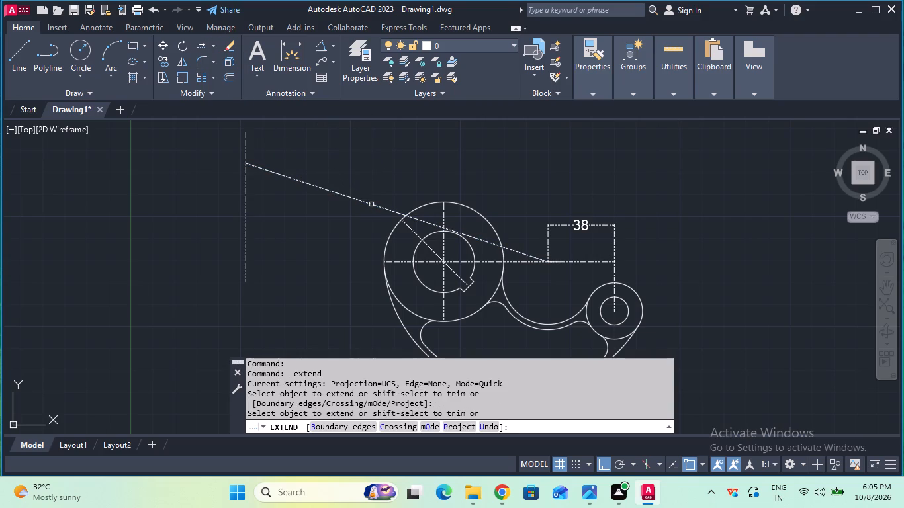
{"action": "key", "text": "Escape"}
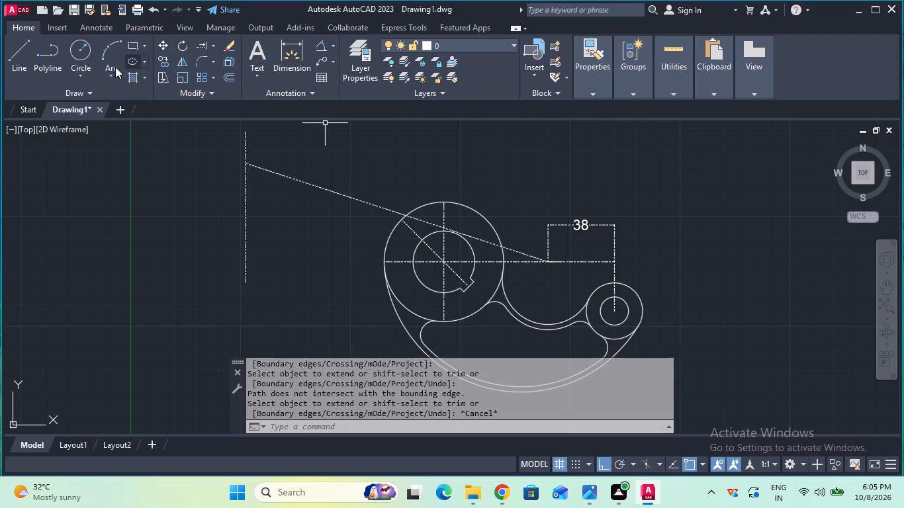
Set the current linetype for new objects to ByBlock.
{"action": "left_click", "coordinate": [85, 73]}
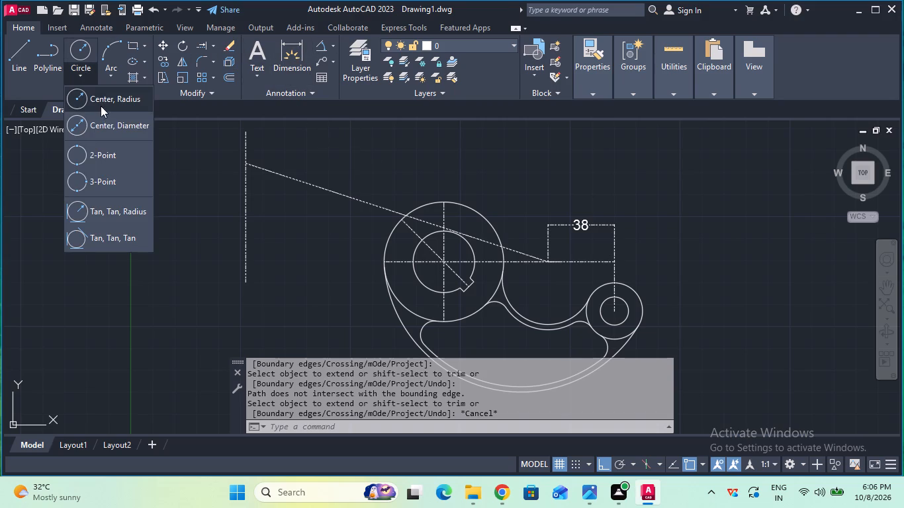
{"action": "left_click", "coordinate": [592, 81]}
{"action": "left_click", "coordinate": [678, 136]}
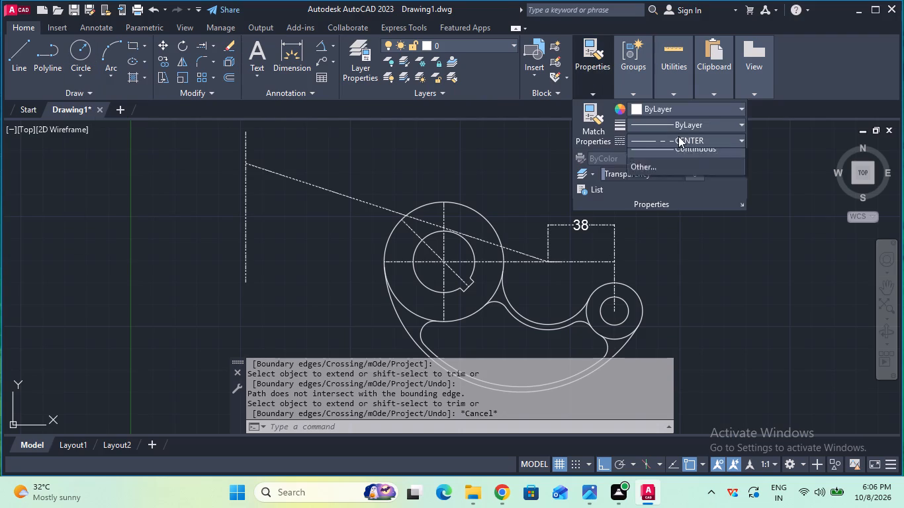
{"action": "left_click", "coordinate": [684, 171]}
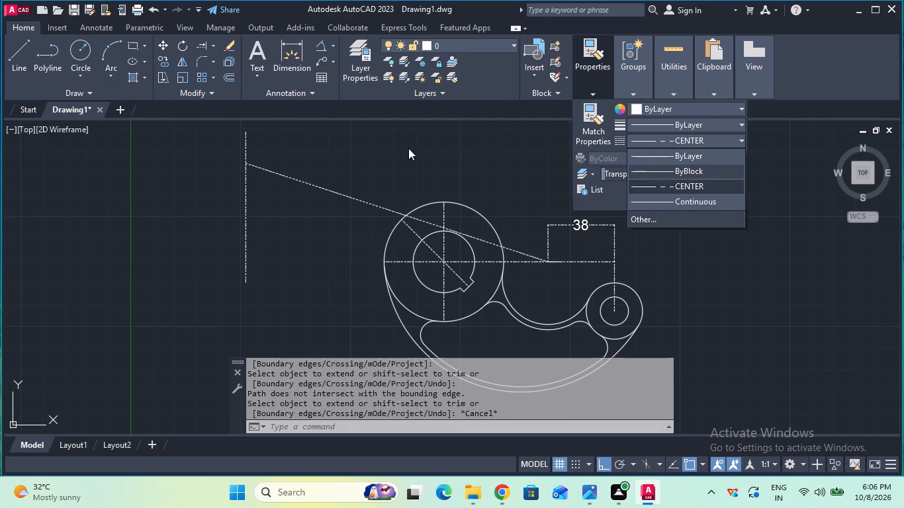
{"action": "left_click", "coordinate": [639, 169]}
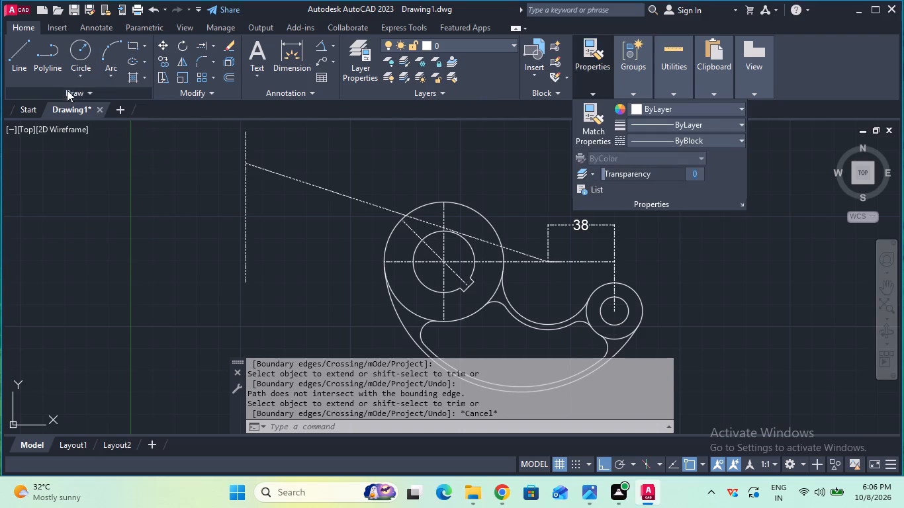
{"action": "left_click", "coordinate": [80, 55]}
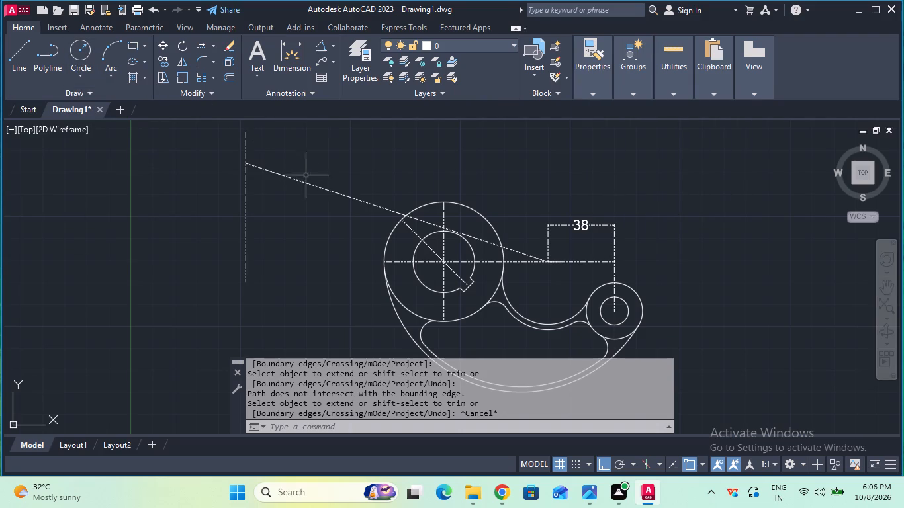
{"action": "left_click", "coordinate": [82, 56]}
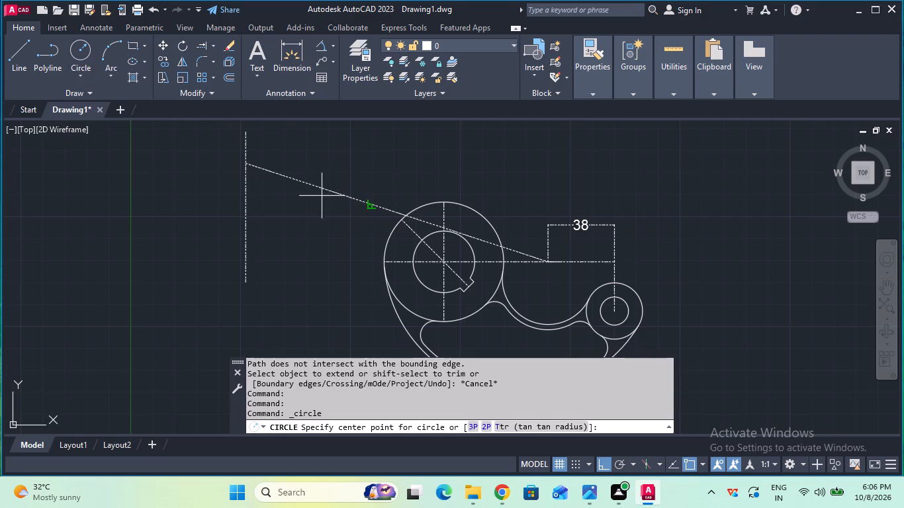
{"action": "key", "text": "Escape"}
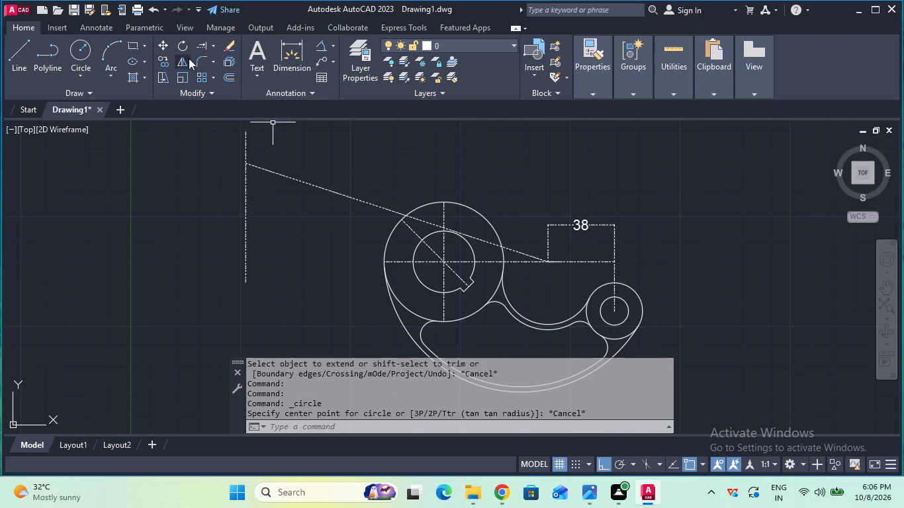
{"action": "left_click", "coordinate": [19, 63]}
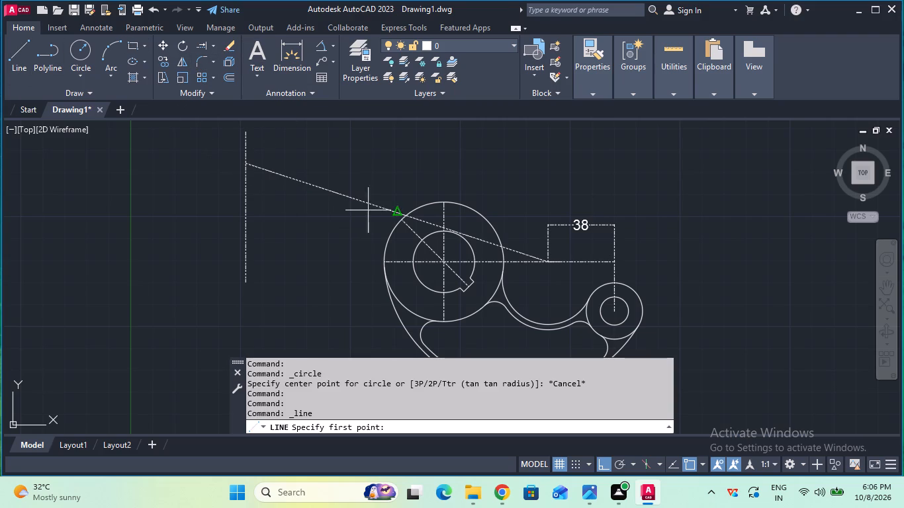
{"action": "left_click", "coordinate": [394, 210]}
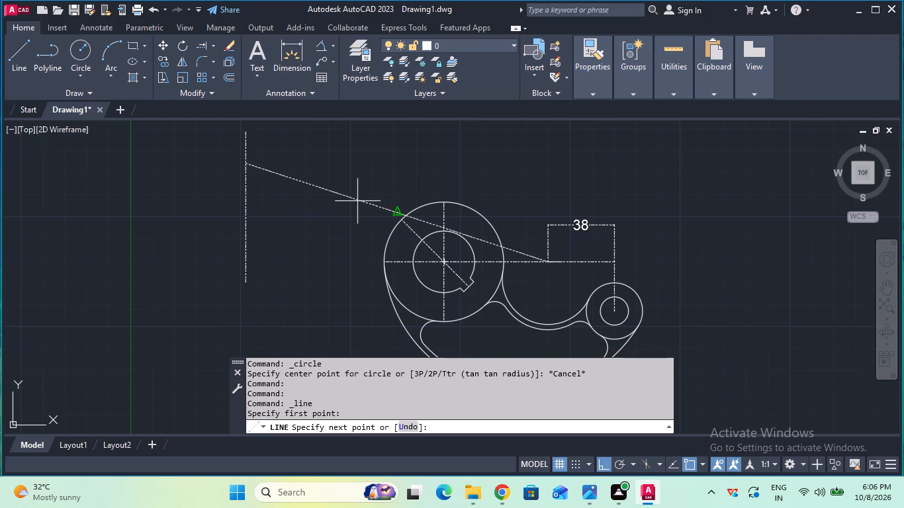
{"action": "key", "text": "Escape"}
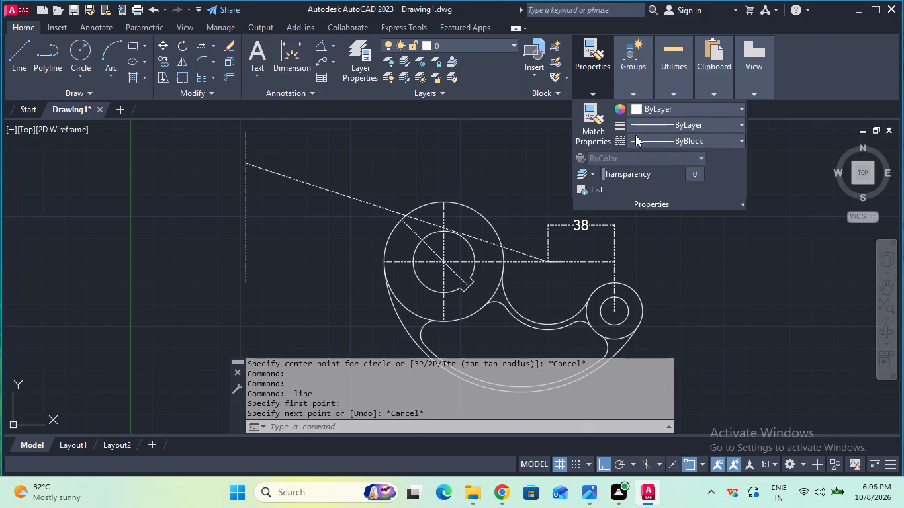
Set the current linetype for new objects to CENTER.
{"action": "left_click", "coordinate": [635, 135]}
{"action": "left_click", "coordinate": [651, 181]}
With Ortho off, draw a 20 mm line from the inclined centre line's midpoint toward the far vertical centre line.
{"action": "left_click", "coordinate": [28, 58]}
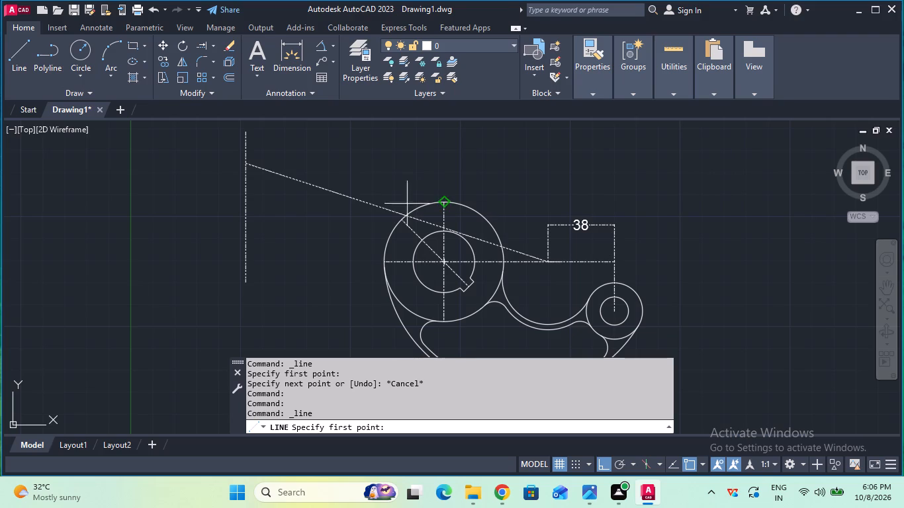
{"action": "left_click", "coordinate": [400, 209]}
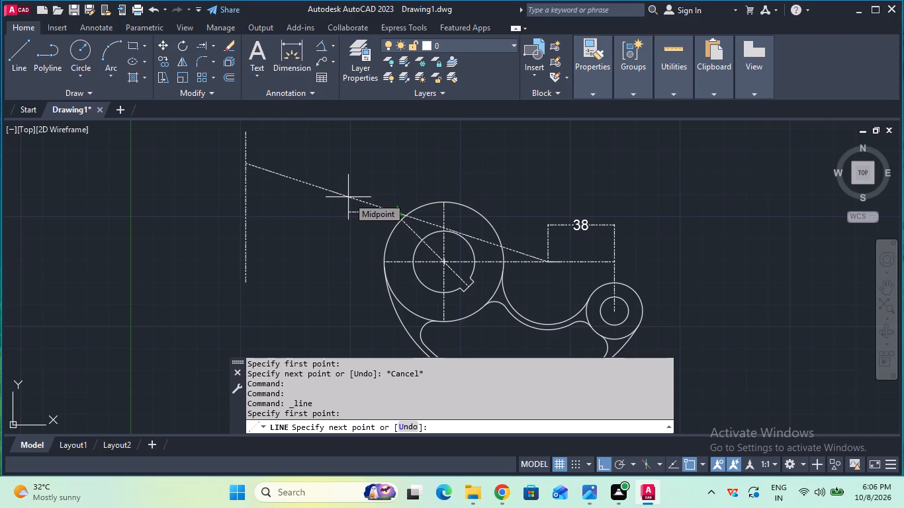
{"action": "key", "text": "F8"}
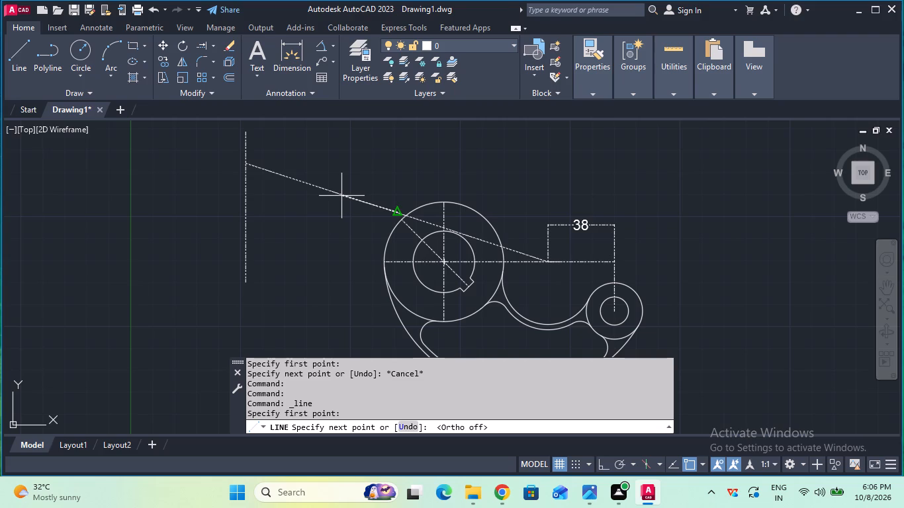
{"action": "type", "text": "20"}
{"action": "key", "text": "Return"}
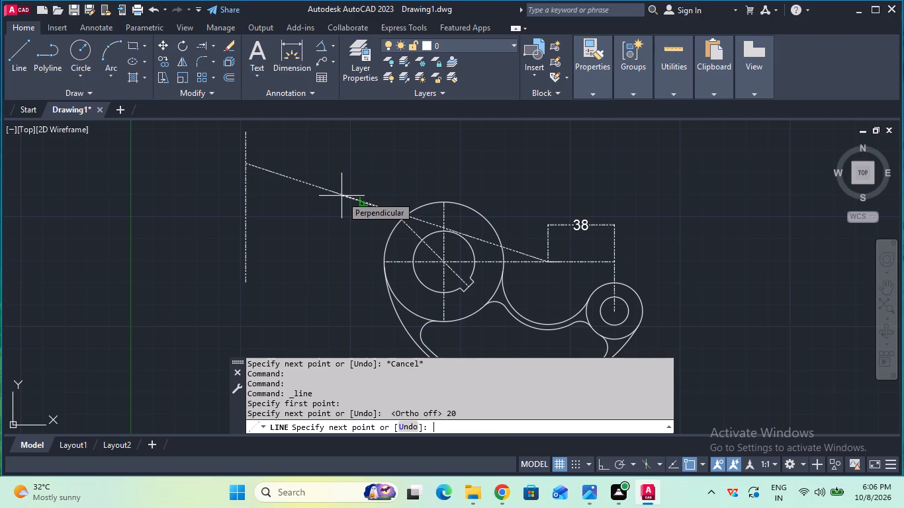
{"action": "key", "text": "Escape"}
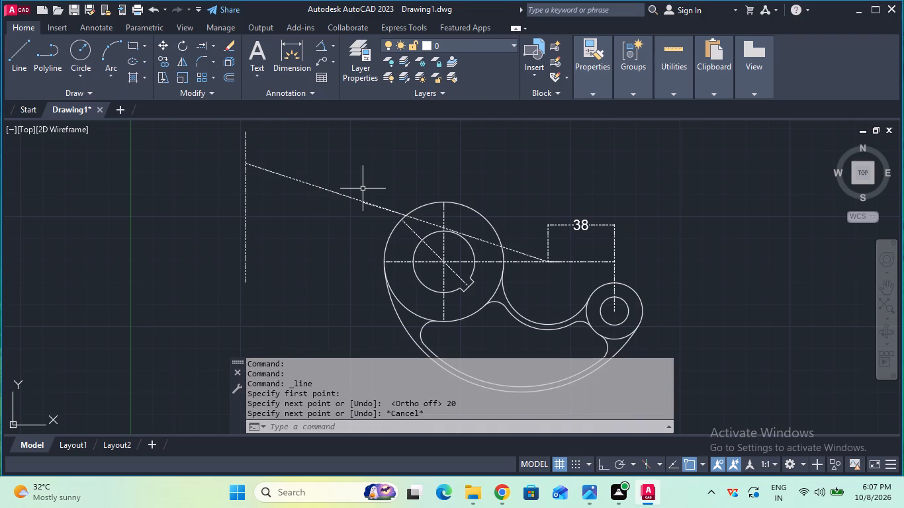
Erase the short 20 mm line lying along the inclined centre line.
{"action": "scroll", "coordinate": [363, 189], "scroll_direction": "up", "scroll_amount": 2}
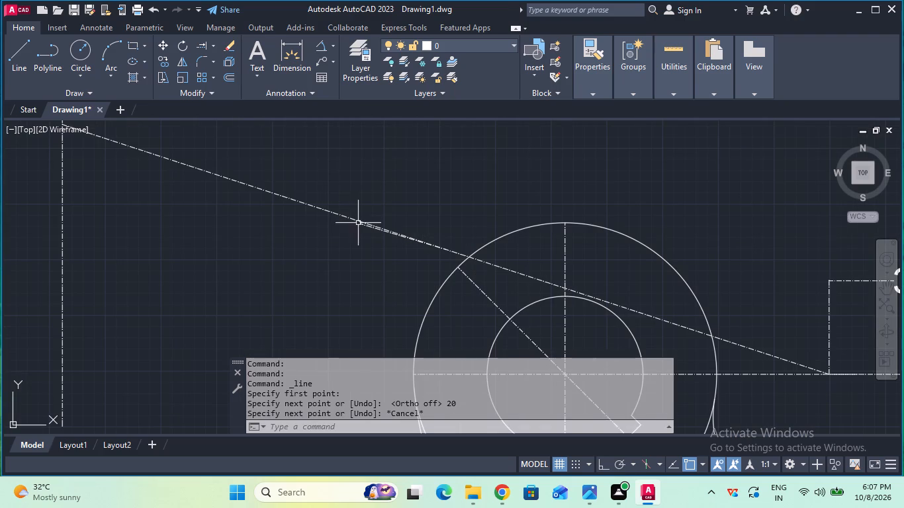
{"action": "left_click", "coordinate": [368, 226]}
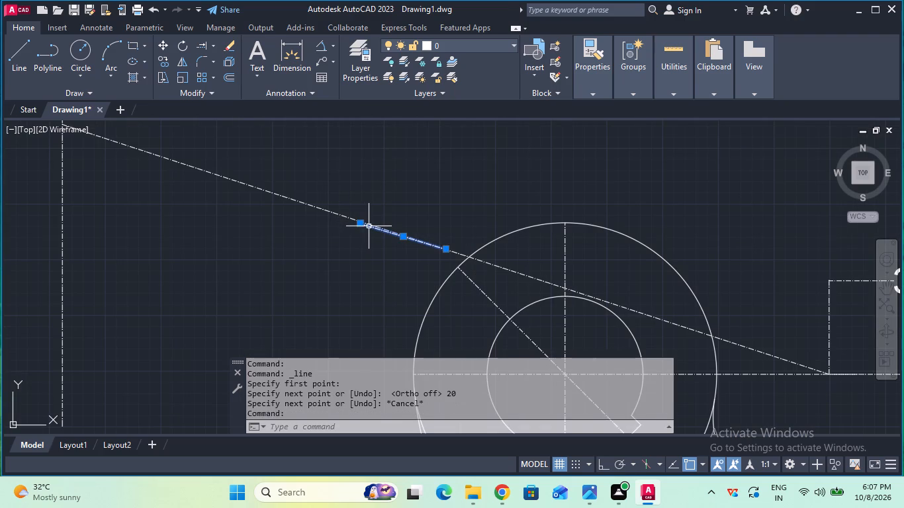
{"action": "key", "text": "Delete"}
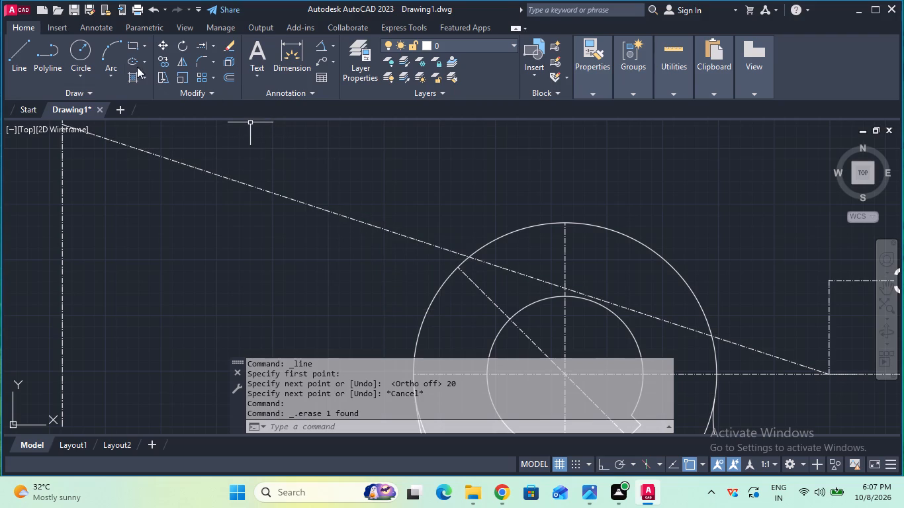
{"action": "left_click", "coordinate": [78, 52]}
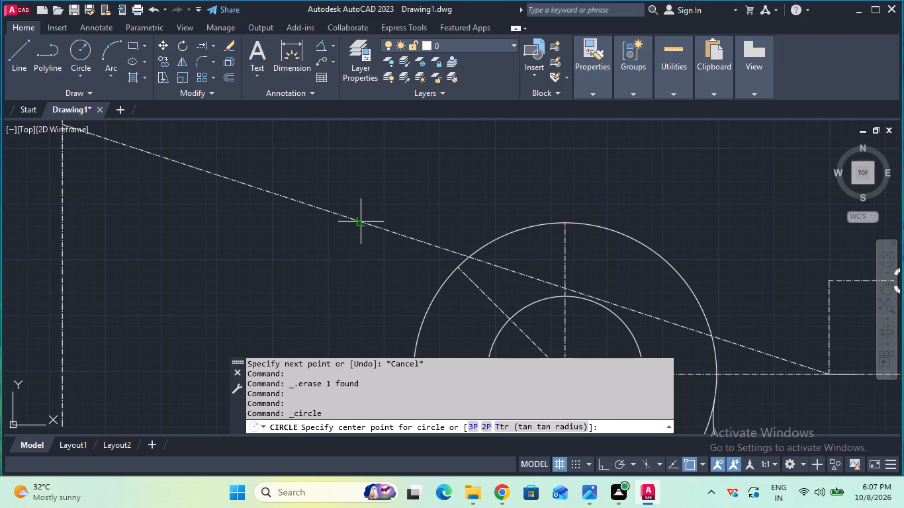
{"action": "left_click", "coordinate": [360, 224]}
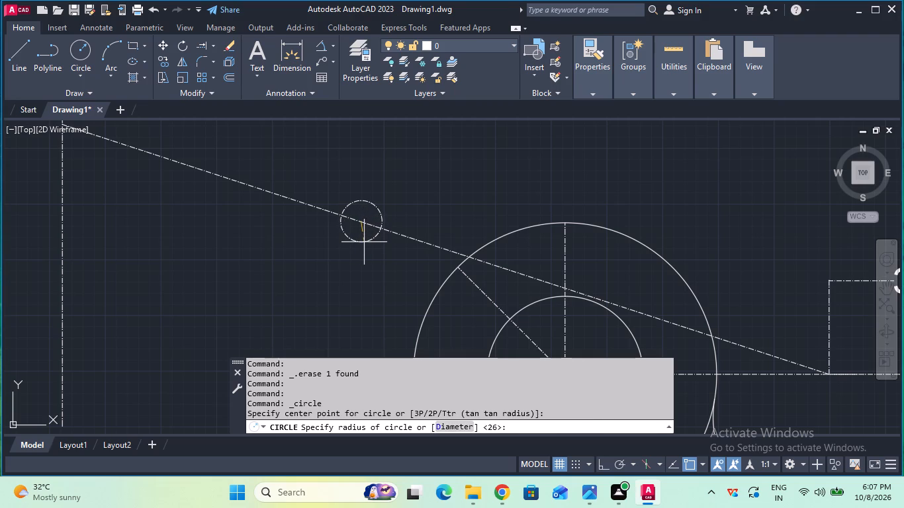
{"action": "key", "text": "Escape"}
Set the current linetype for new objects to ByBlock.
{"action": "left_click", "coordinate": [580, 96]}
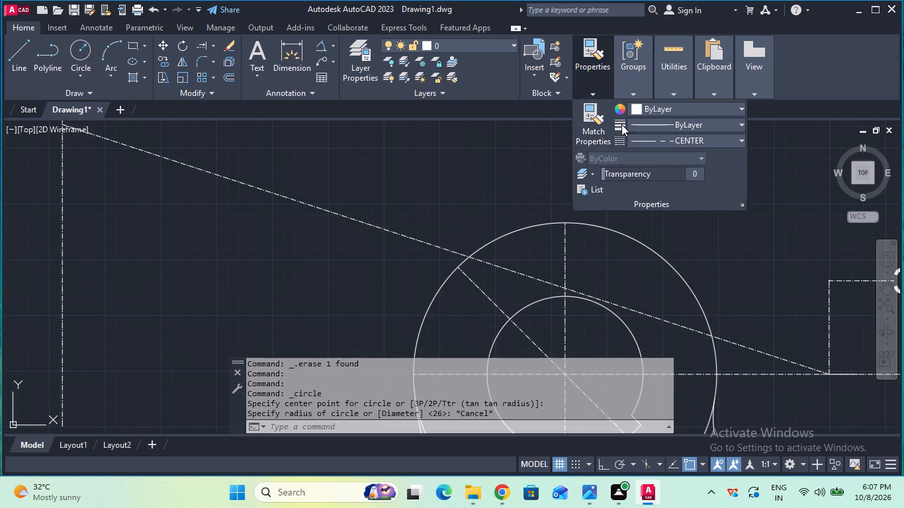
{"action": "left_click", "coordinate": [643, 142]}
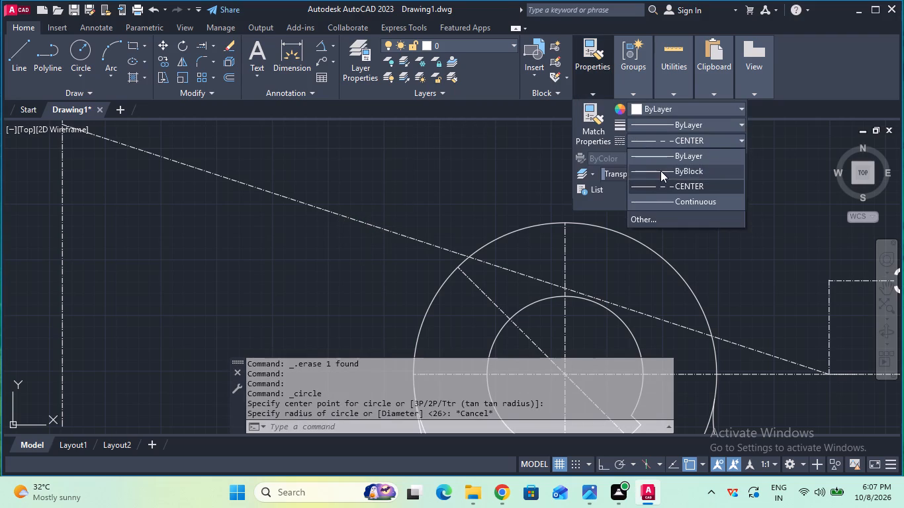
{"action": "left_click", "coordinate": [660, 171]}
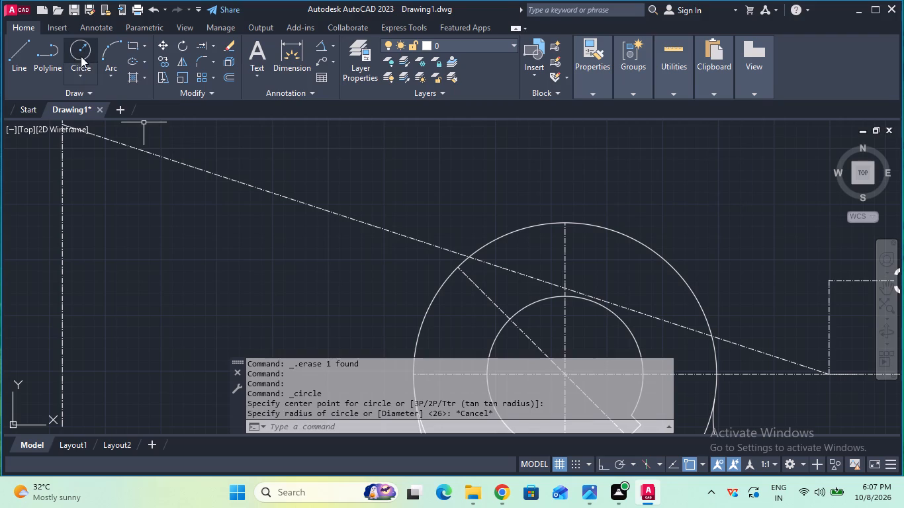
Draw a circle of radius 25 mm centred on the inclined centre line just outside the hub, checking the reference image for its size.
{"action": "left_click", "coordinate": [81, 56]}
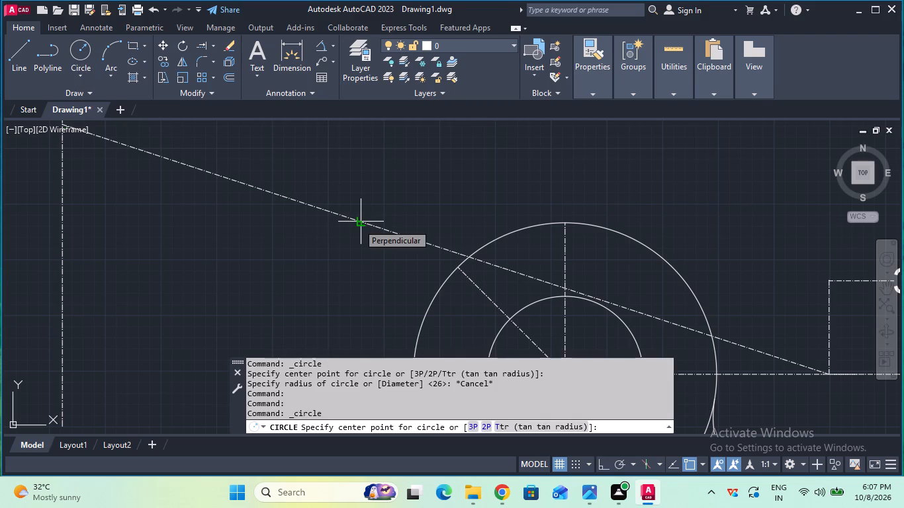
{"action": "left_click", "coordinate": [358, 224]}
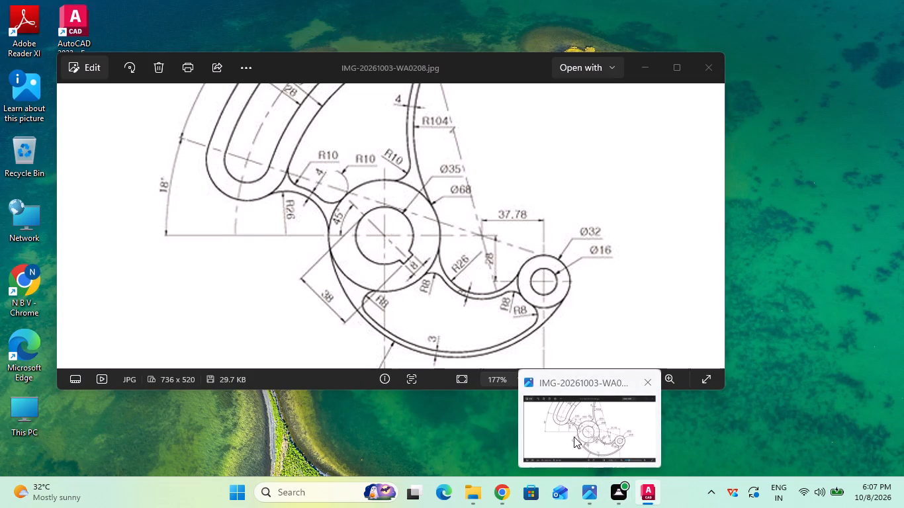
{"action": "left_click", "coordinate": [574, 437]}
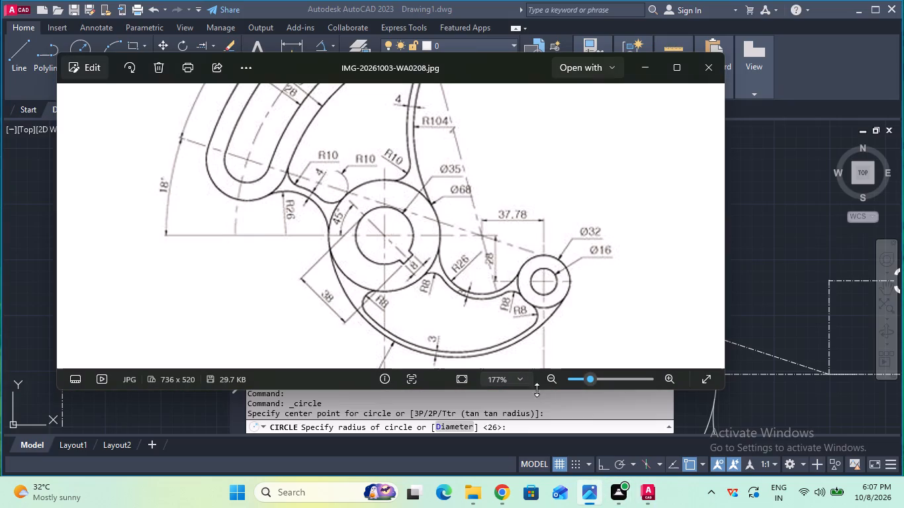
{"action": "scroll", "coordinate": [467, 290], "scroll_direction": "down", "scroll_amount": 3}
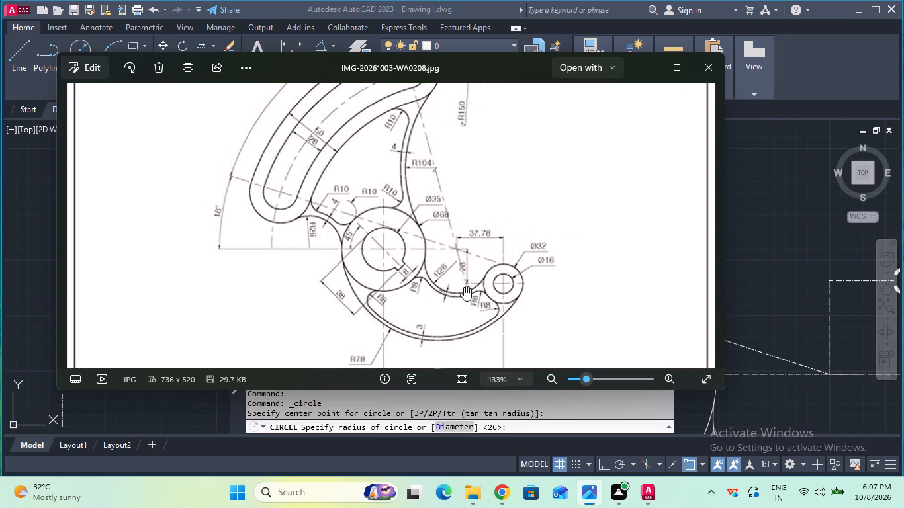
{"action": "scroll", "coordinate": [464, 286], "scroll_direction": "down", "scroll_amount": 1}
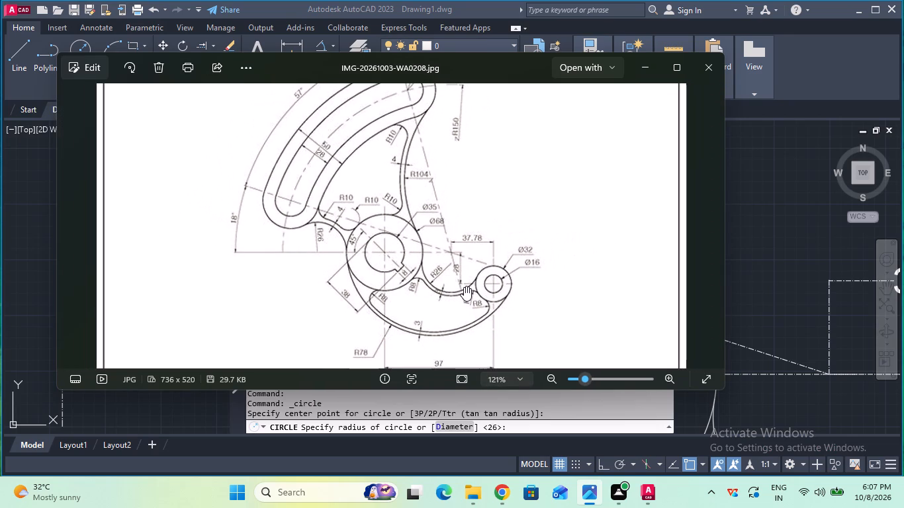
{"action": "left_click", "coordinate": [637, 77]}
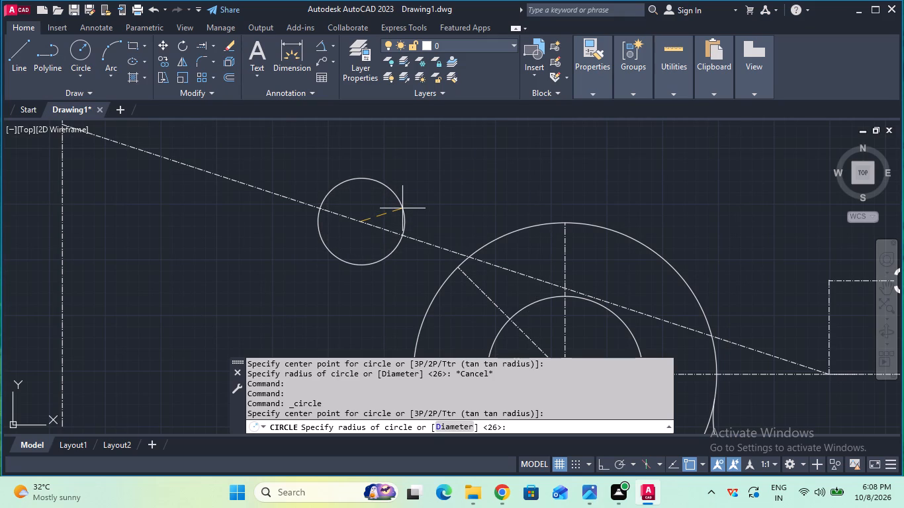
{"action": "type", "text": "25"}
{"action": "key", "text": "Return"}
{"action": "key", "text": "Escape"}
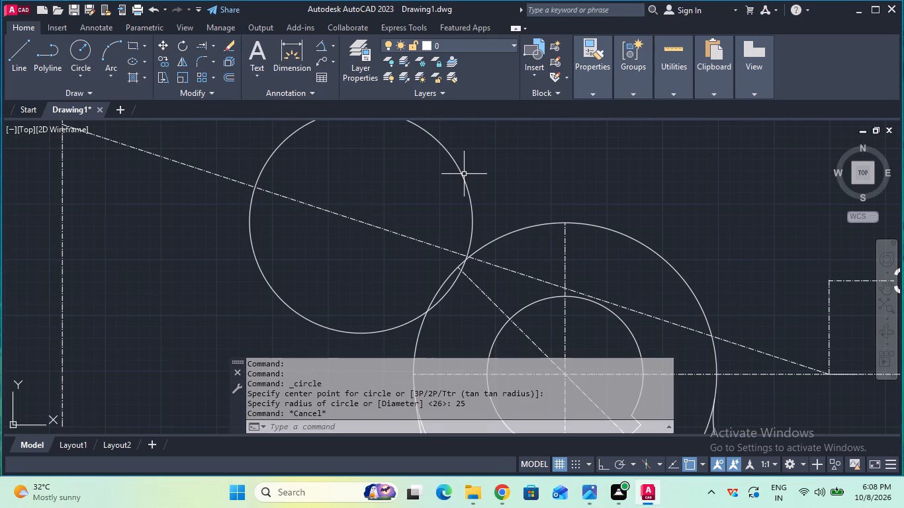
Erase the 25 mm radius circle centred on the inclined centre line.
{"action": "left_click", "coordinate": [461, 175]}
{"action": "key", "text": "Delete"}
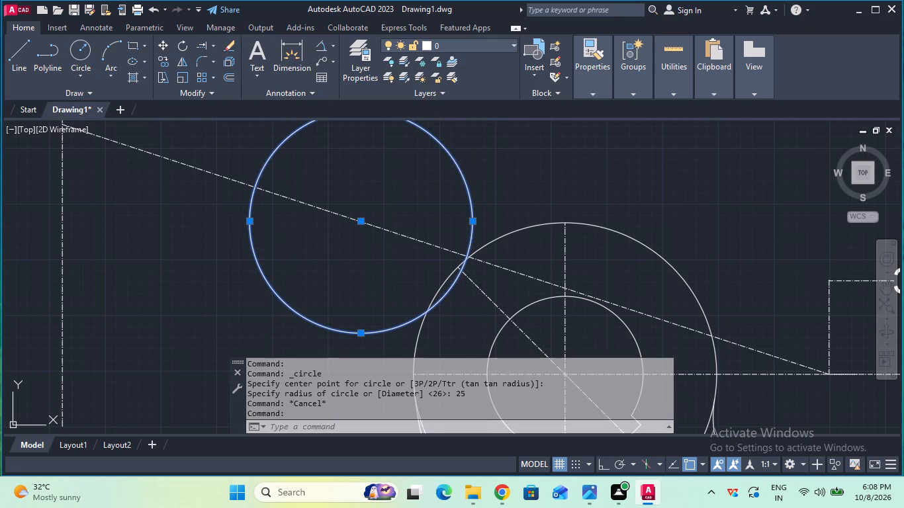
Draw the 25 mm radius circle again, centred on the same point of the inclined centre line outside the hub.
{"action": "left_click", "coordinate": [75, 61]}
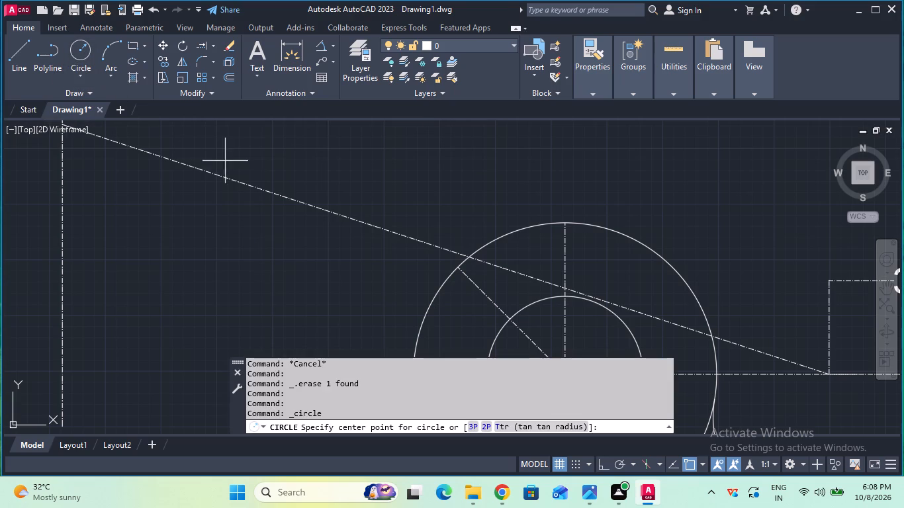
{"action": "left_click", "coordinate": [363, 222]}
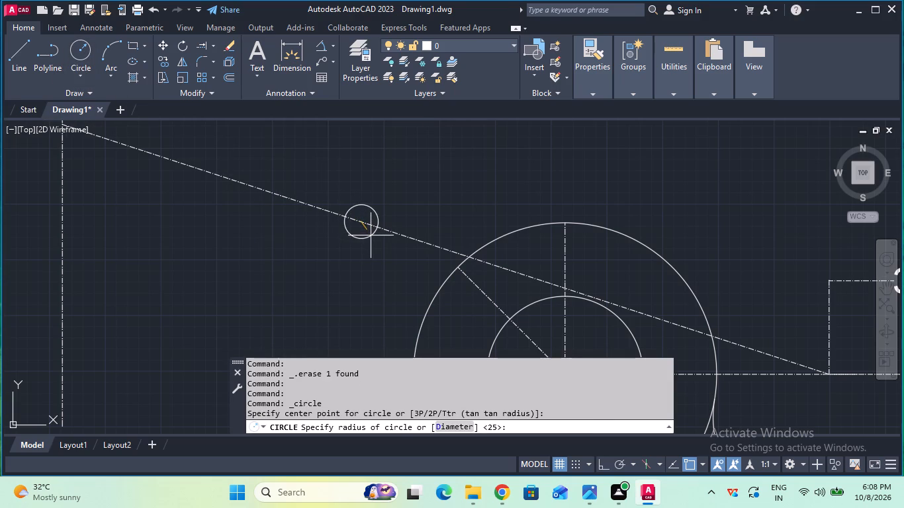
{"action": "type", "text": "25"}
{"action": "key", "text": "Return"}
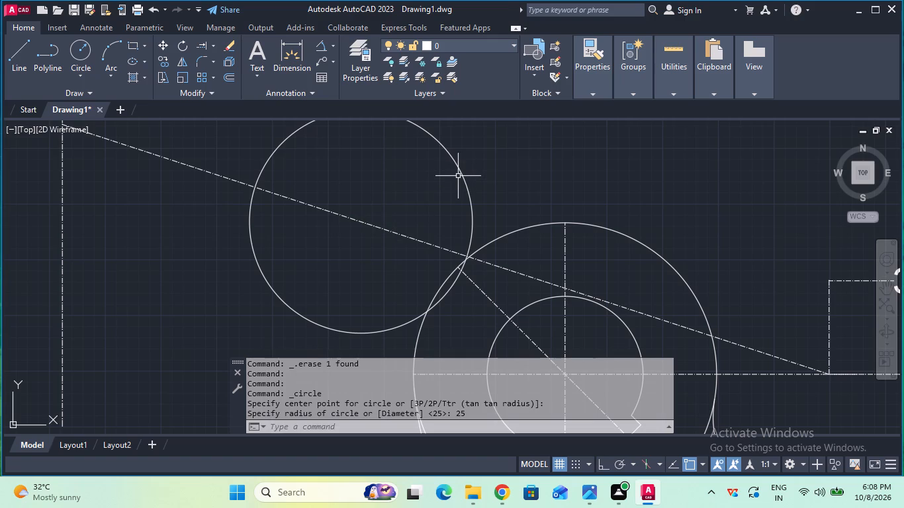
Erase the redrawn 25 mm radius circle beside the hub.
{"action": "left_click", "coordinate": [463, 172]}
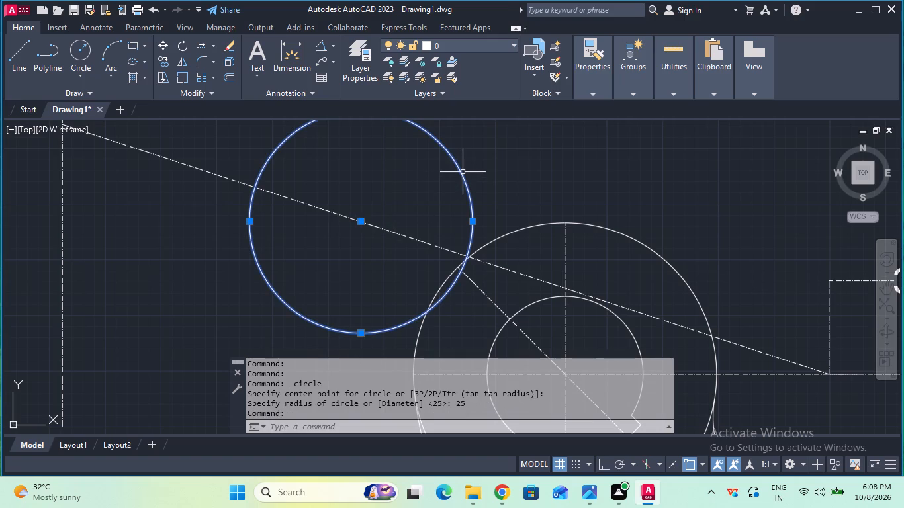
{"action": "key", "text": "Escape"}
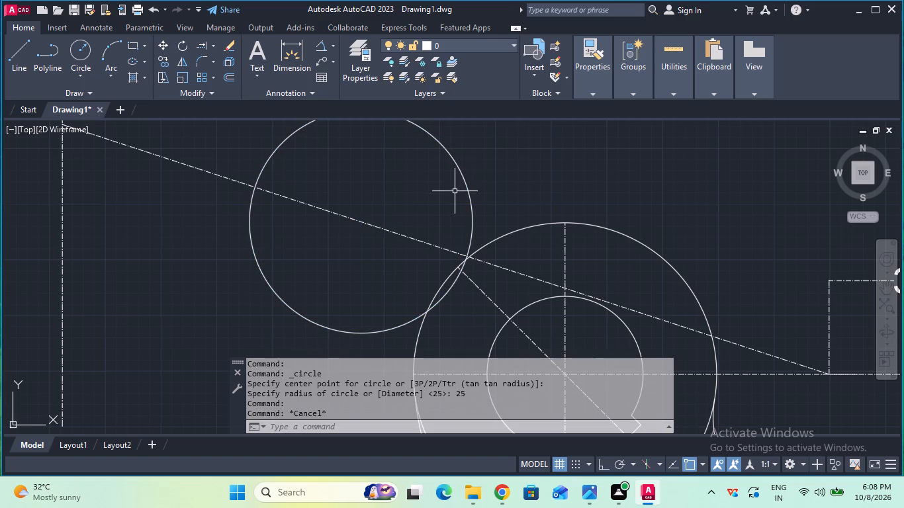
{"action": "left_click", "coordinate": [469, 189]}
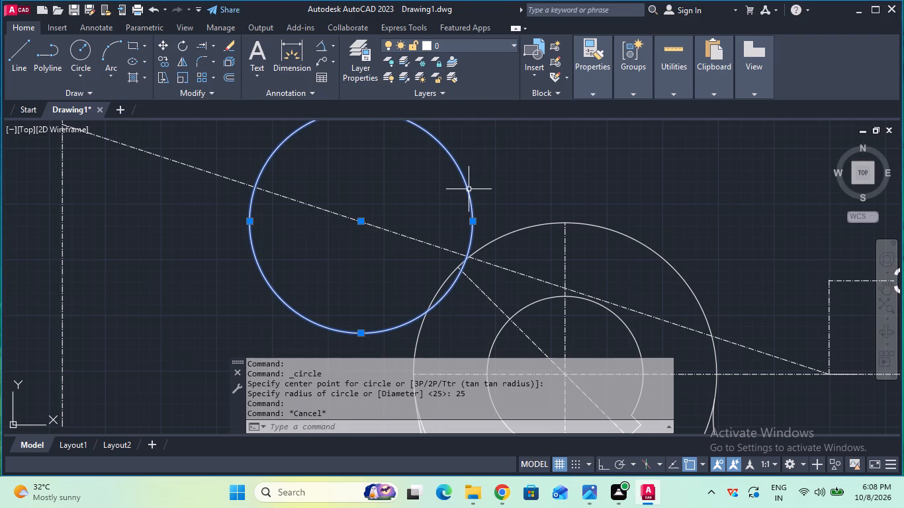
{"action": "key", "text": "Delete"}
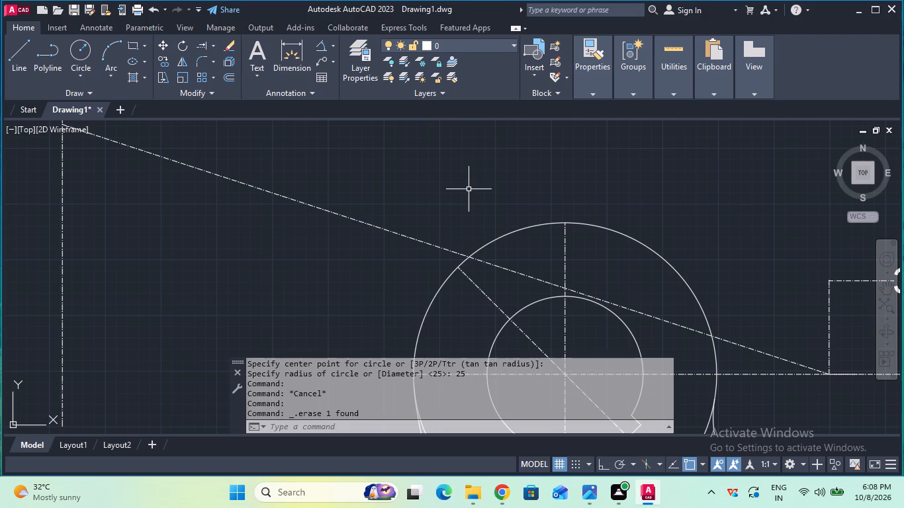
Check the diameter of the hub's outer circle with a diameter dimension, without placing it.
{"action": "middle_click_drag", "start_coordinate": [470, 201], "coordinate": [422, 122]}
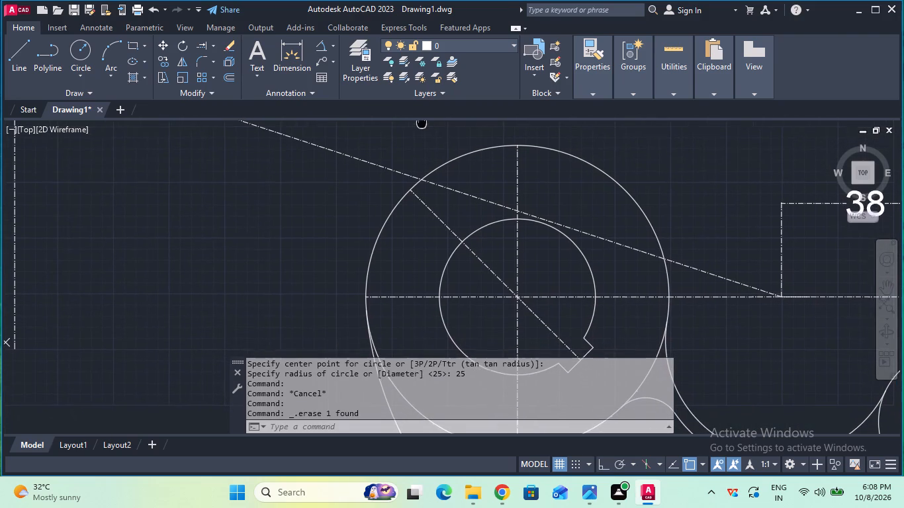
{"action": "middle_click_drag", "start_coordinate": [422, 122], "coordinate": [422, 121]}
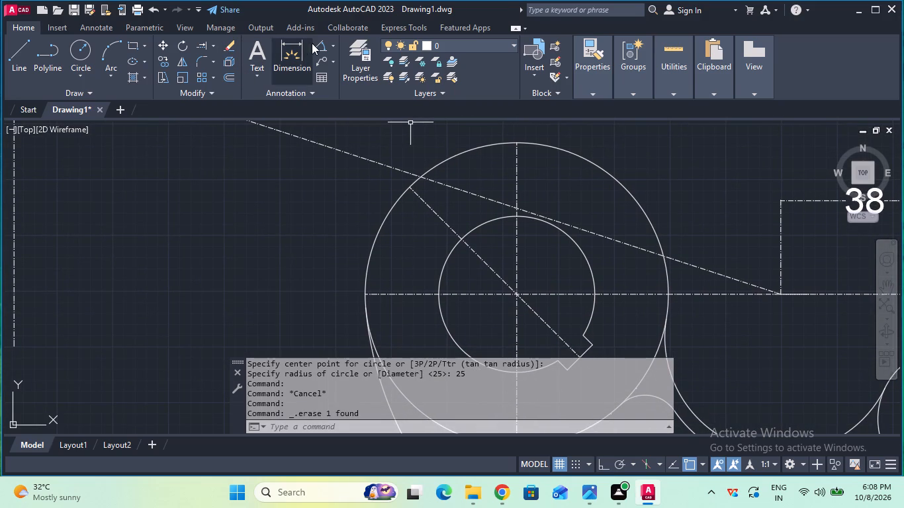
{"action": "left_click", "coordinate": [334, 43]}
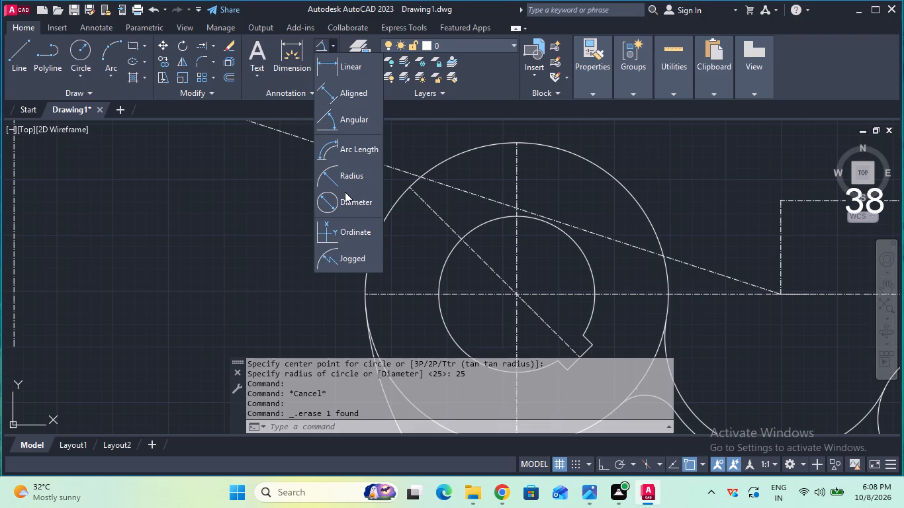
{"action": "left_click", "coordinate": [345, 192]}
{"action": "left_click", "coordinate": [377, 237]}
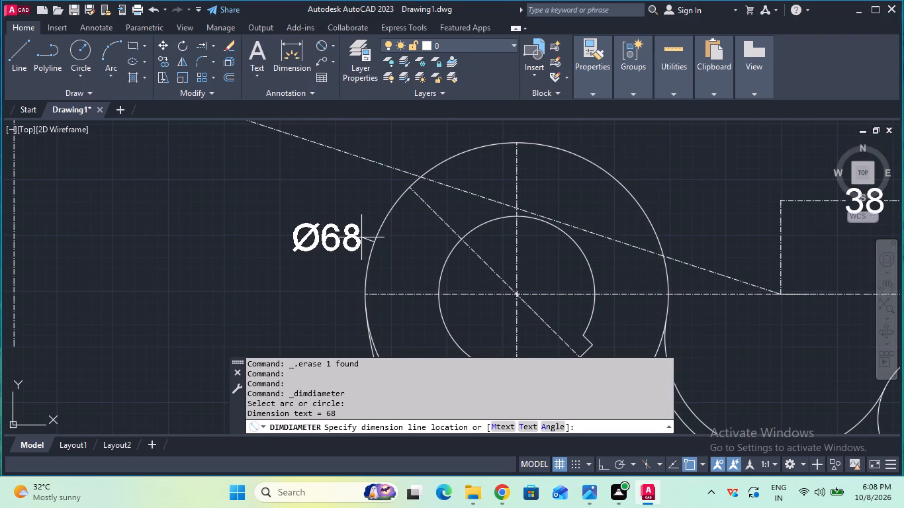
{"action": "key", "text": "Escape"}
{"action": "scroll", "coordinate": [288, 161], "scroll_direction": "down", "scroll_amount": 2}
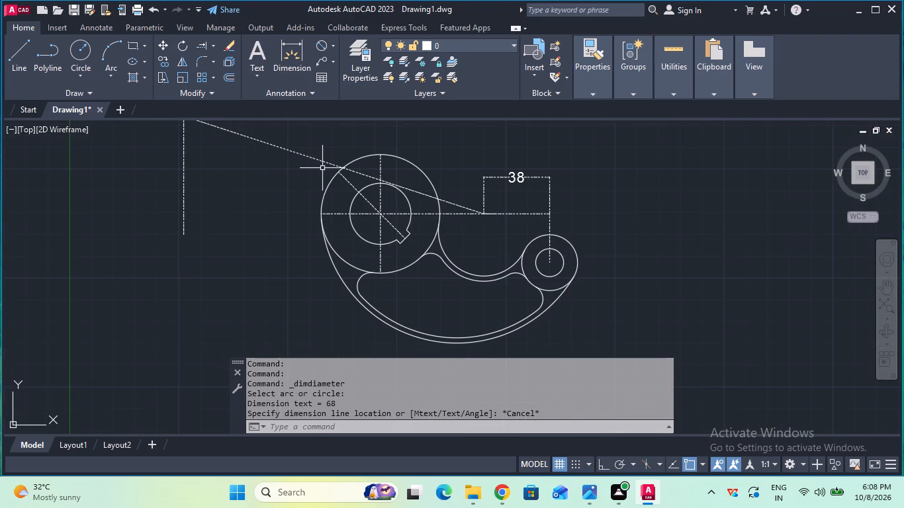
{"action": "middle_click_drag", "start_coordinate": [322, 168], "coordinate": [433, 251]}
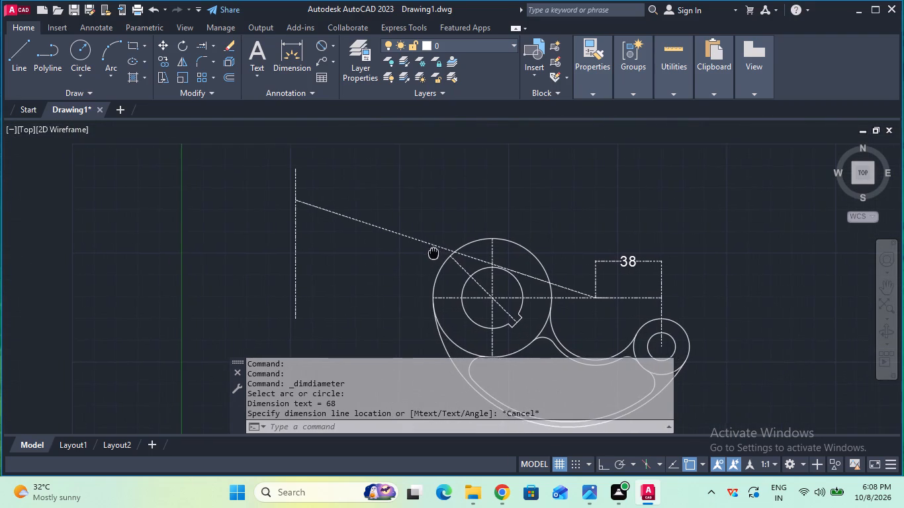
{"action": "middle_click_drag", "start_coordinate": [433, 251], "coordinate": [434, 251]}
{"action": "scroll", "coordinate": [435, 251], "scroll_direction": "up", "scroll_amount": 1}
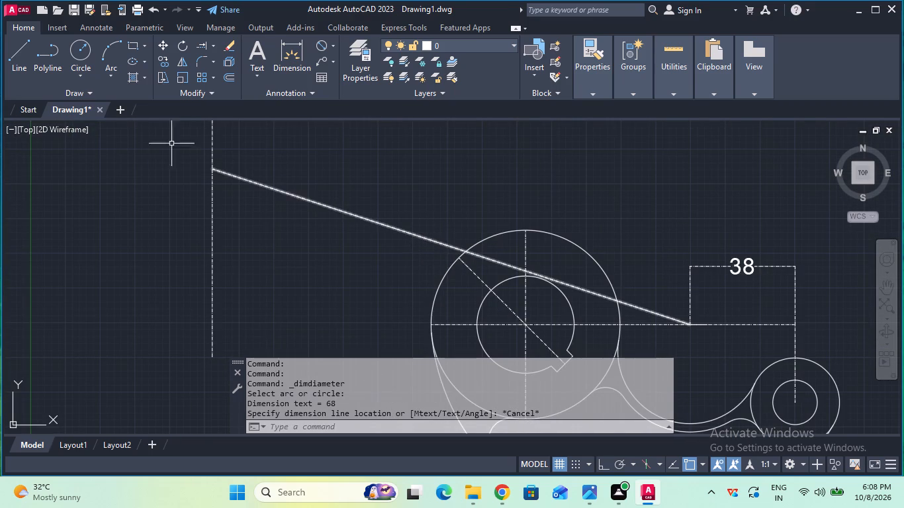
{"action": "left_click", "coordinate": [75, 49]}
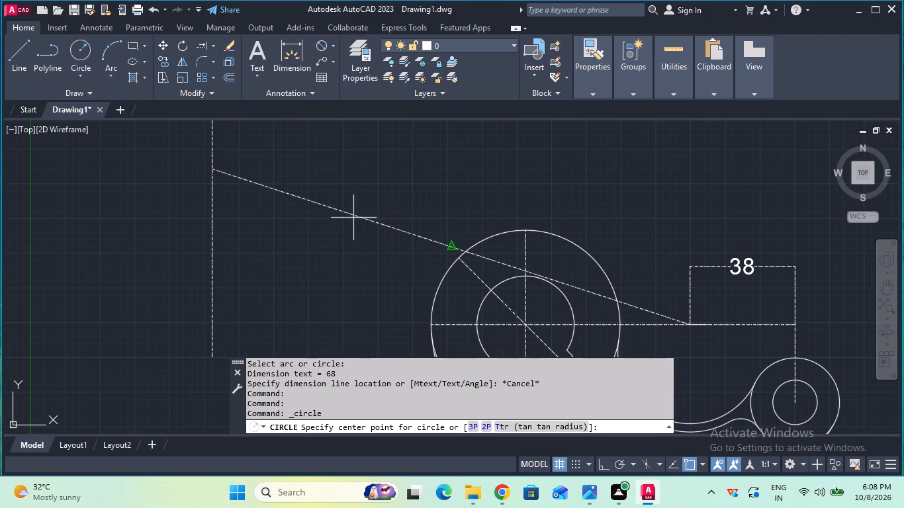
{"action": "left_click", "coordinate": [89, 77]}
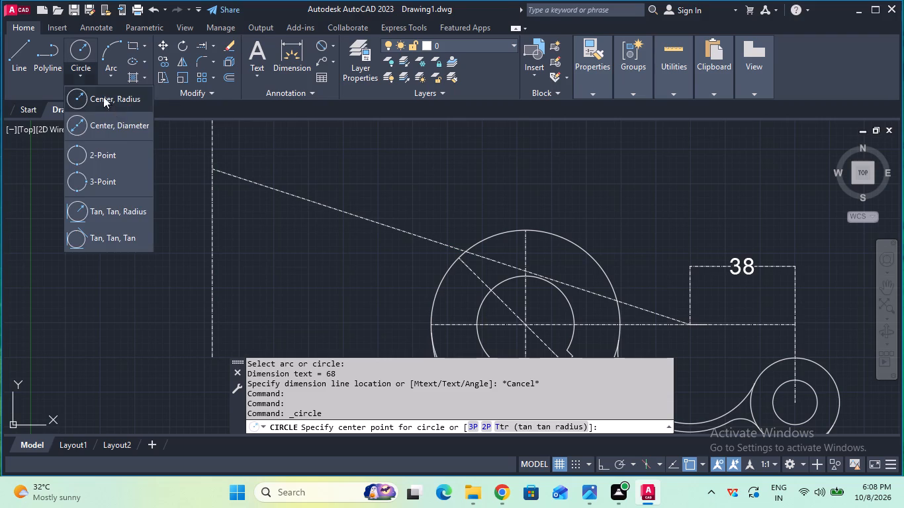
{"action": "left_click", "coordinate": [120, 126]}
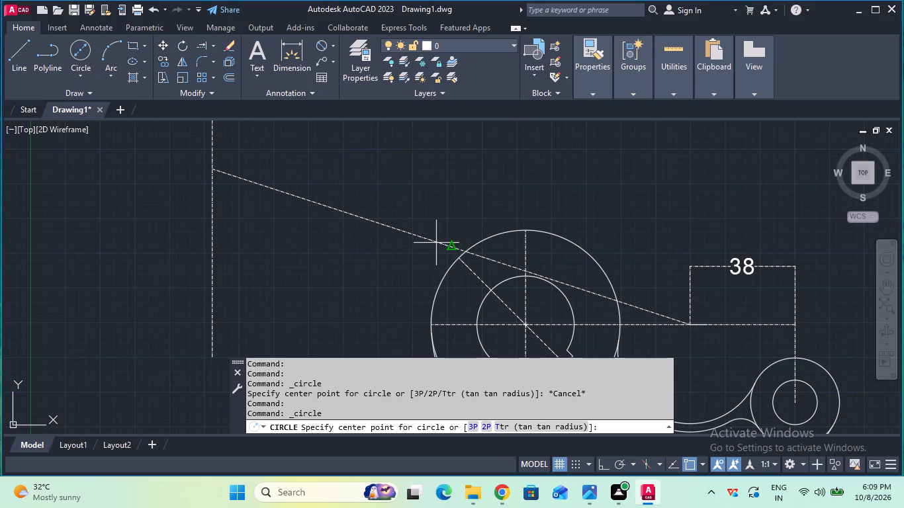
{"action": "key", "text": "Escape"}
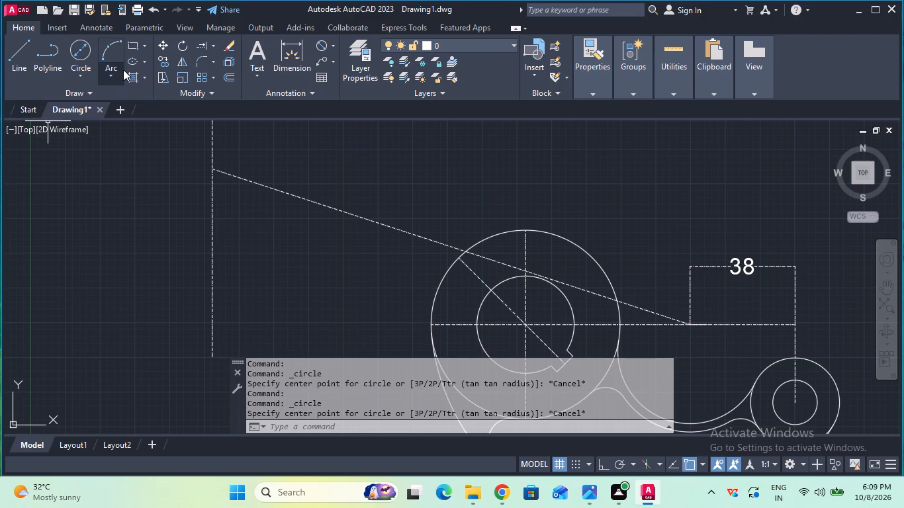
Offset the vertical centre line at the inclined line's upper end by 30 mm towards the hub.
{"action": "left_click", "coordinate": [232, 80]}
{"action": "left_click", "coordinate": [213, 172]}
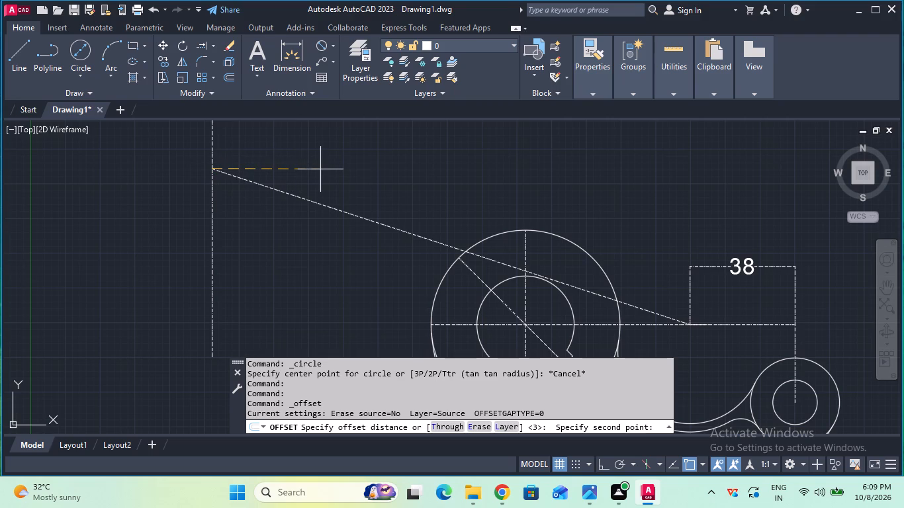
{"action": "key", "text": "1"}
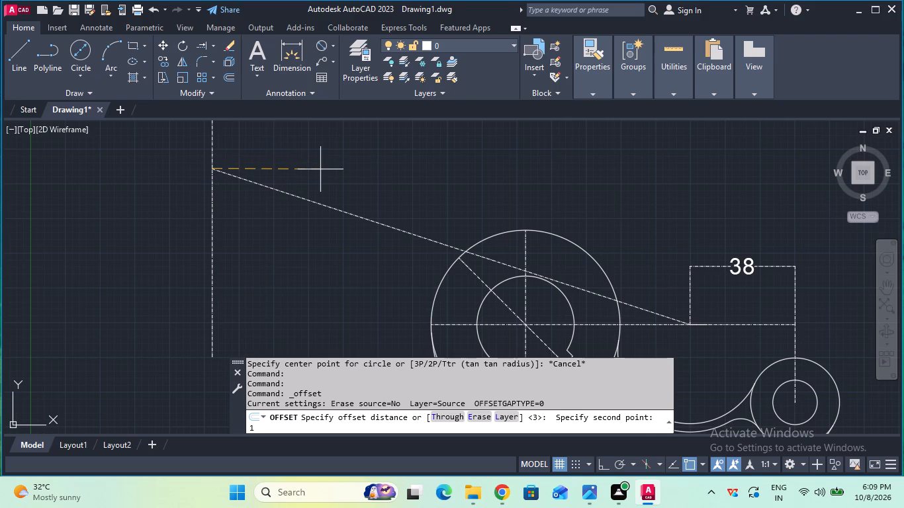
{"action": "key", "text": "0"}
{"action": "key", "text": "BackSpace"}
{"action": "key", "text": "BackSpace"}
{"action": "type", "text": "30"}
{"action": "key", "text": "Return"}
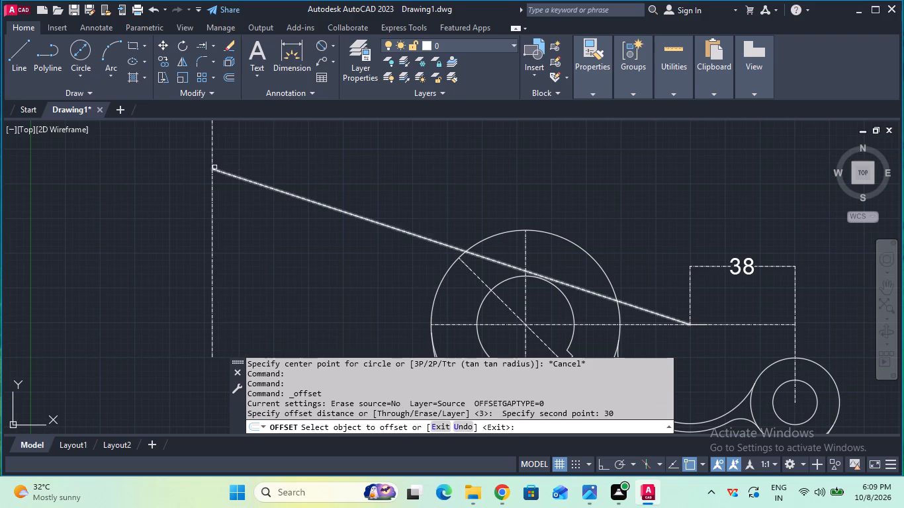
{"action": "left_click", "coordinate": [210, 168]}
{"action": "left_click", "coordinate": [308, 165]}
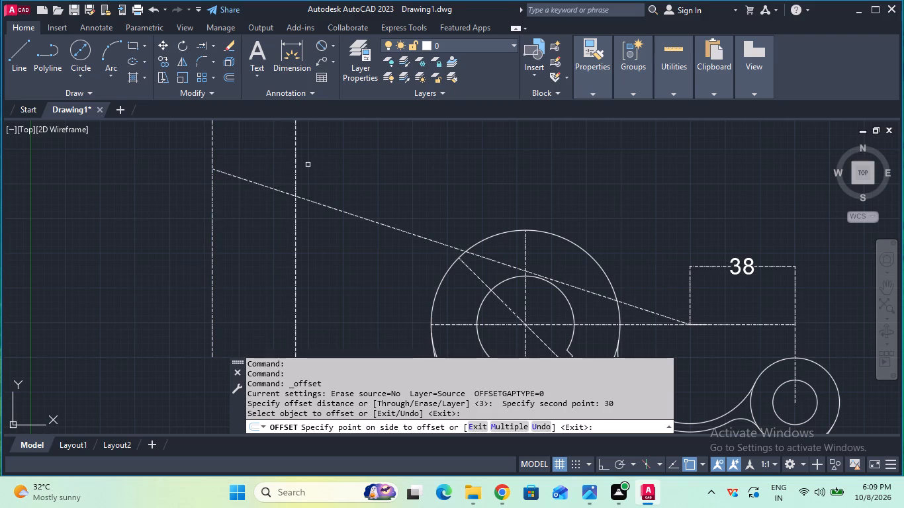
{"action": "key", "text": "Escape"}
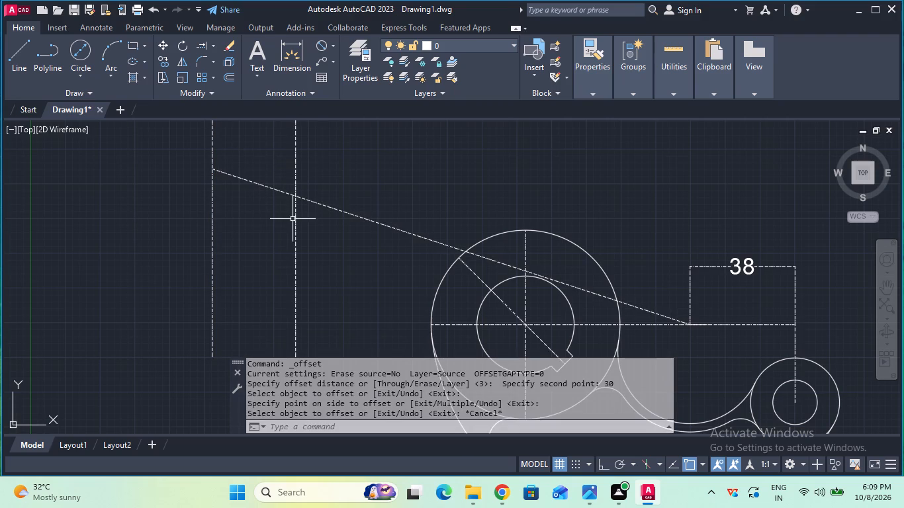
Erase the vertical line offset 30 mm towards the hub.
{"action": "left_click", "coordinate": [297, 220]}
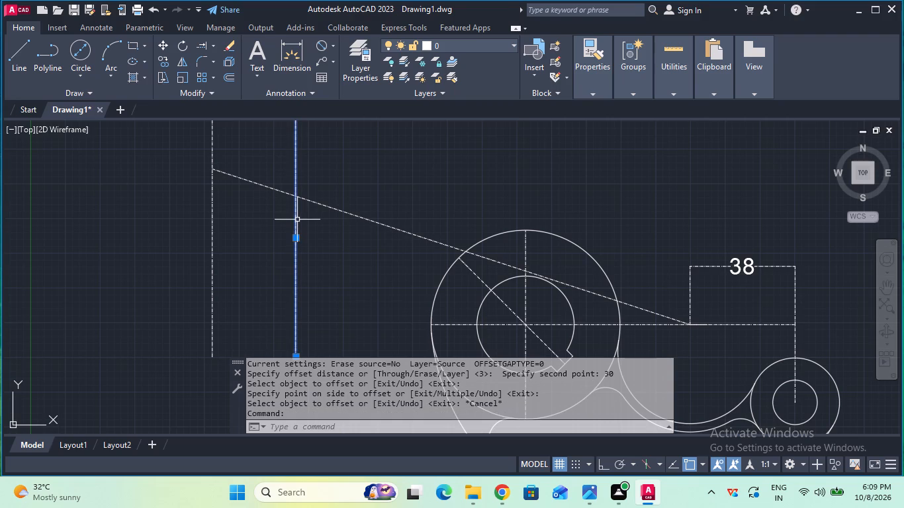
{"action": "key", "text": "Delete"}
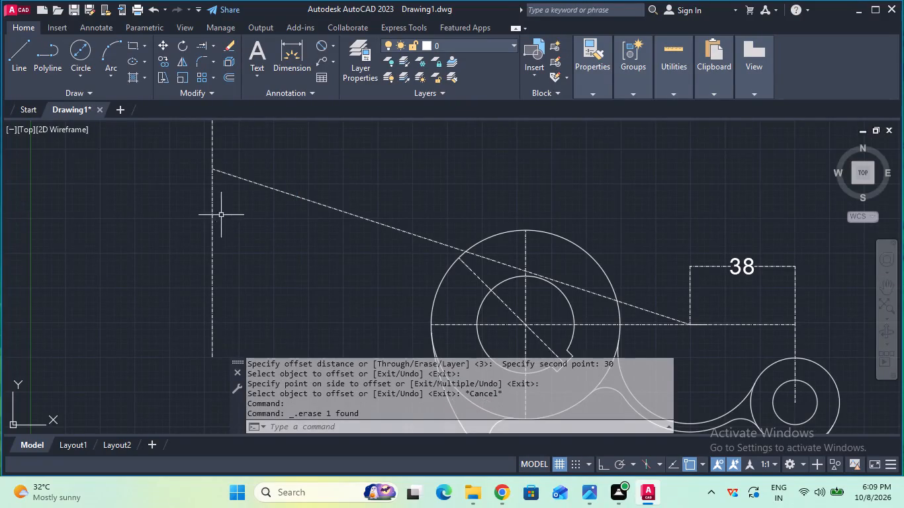
Extend the hub's horizontal centre line outward to the vertical centre line at the inclined line's far end.
{"action": "left_click", "coordinate": [203, 50]}
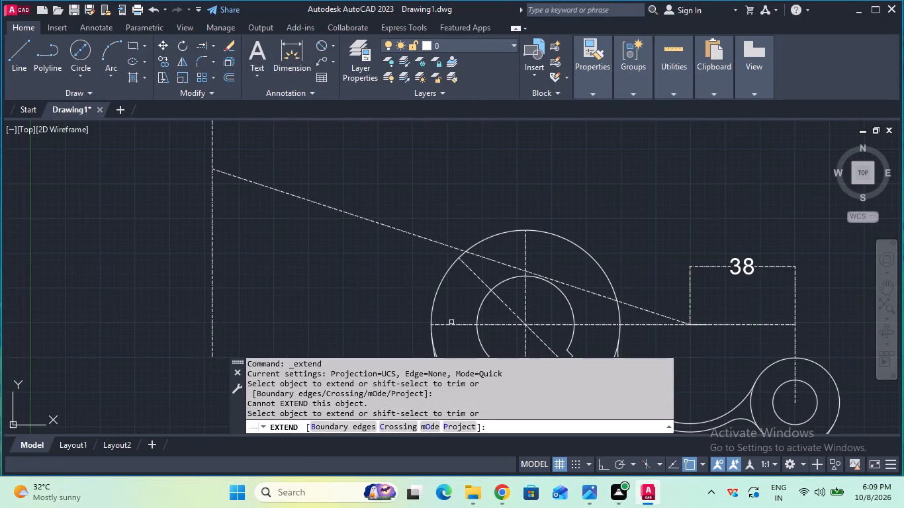
{"action": "left_click", "coordinate": [449, 325]}
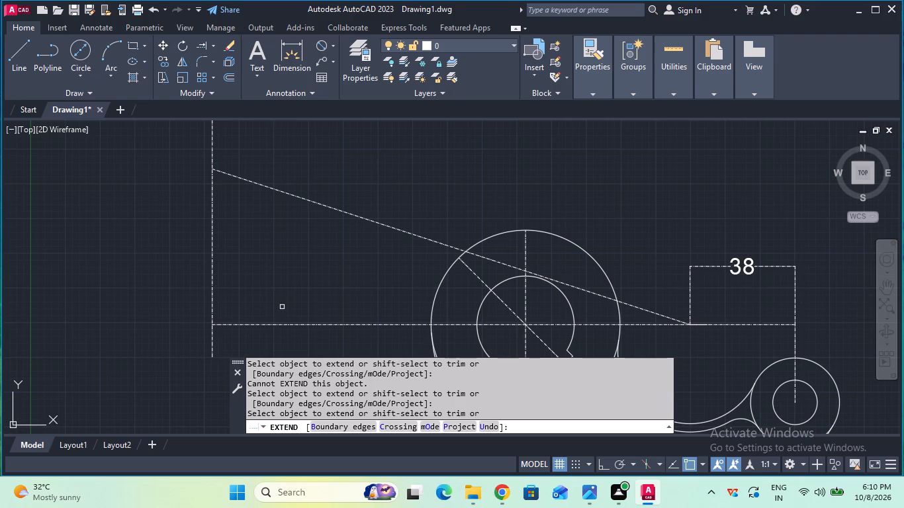
{"action": "key", "text": "Escape"}
Start a centre-radius circle and set the current linetype to CENTER for it.
{"action": "left_click", "coordinate": [83, 75]}
{"action": "left_click", "coordinate": [106, 104]}
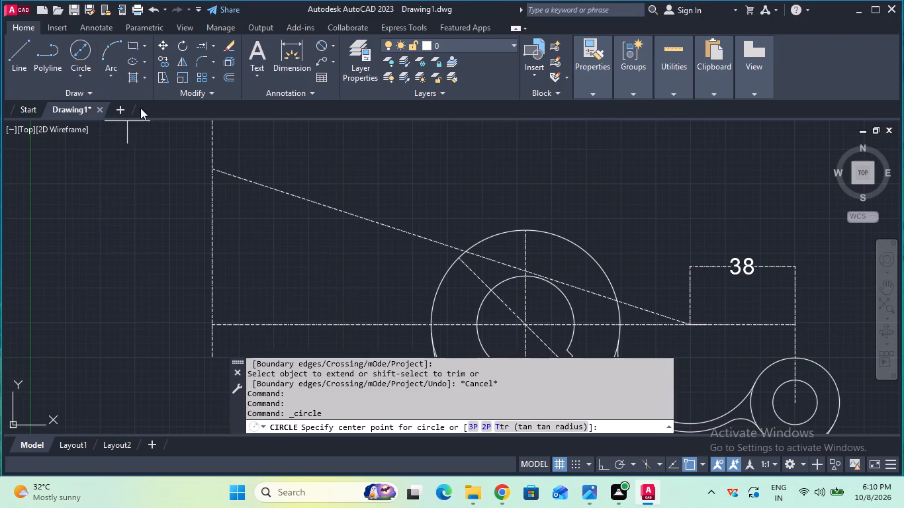
{"action": "left_click", "coordinate": [601, 89]}
{"action": "left_click", "coordinate": [656, 138]}
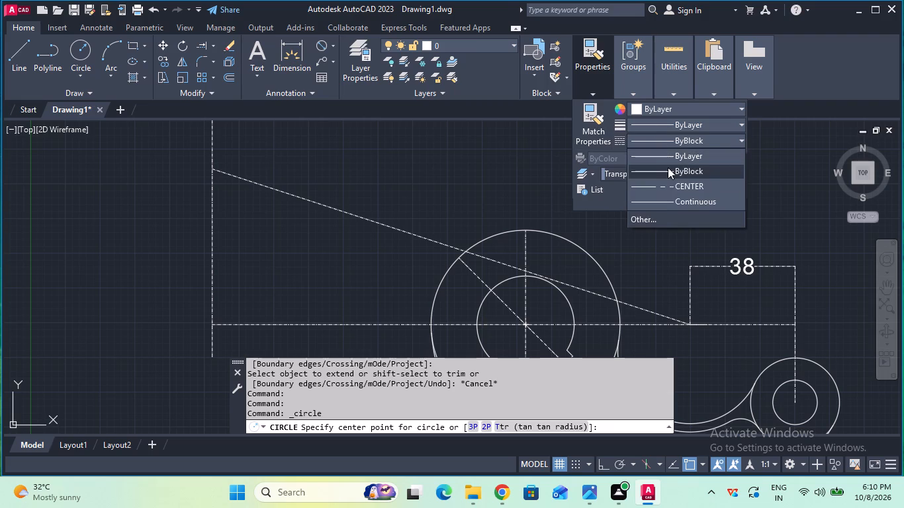
{"action": "left_click", "coordinate": [674, 186]}
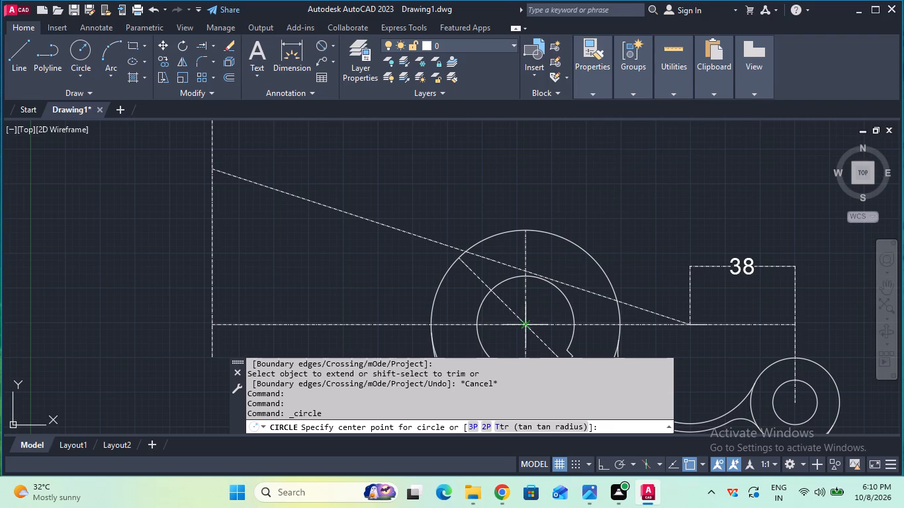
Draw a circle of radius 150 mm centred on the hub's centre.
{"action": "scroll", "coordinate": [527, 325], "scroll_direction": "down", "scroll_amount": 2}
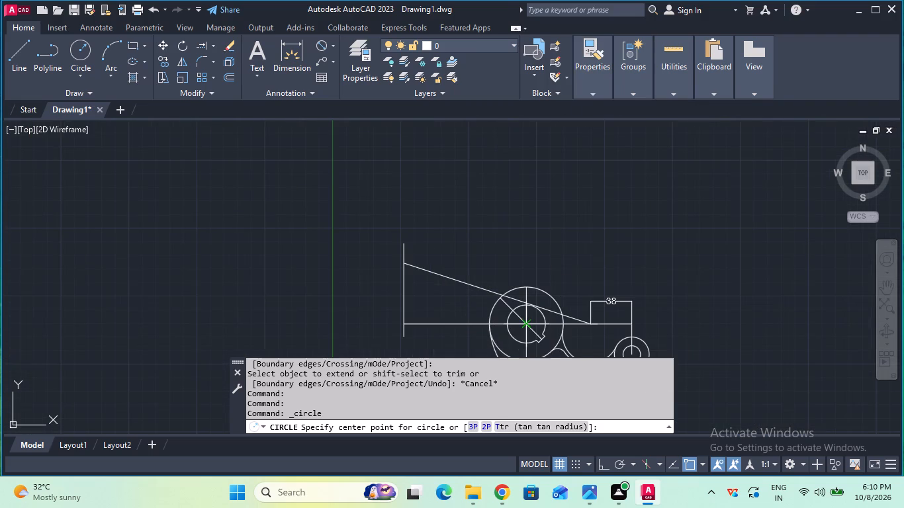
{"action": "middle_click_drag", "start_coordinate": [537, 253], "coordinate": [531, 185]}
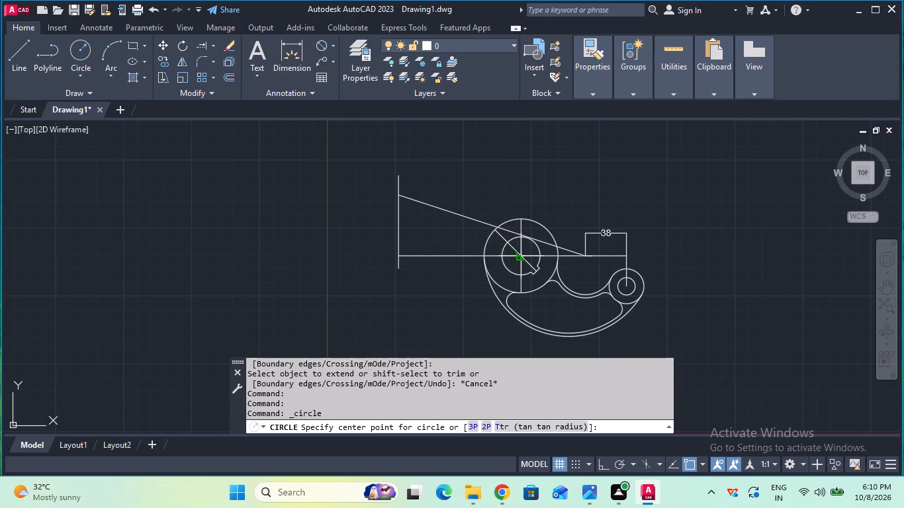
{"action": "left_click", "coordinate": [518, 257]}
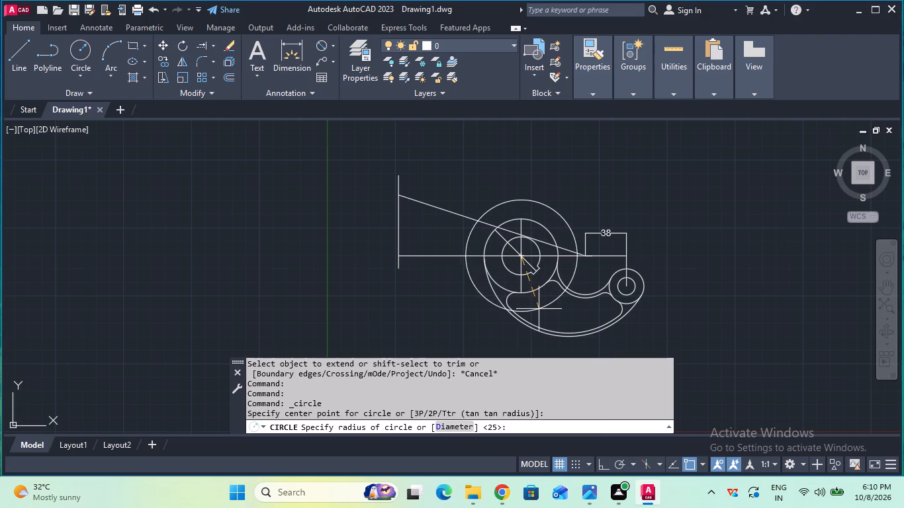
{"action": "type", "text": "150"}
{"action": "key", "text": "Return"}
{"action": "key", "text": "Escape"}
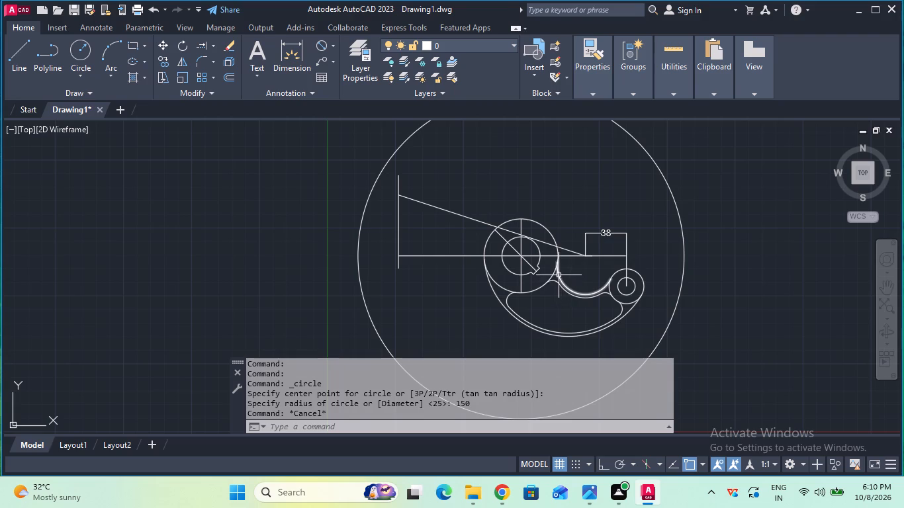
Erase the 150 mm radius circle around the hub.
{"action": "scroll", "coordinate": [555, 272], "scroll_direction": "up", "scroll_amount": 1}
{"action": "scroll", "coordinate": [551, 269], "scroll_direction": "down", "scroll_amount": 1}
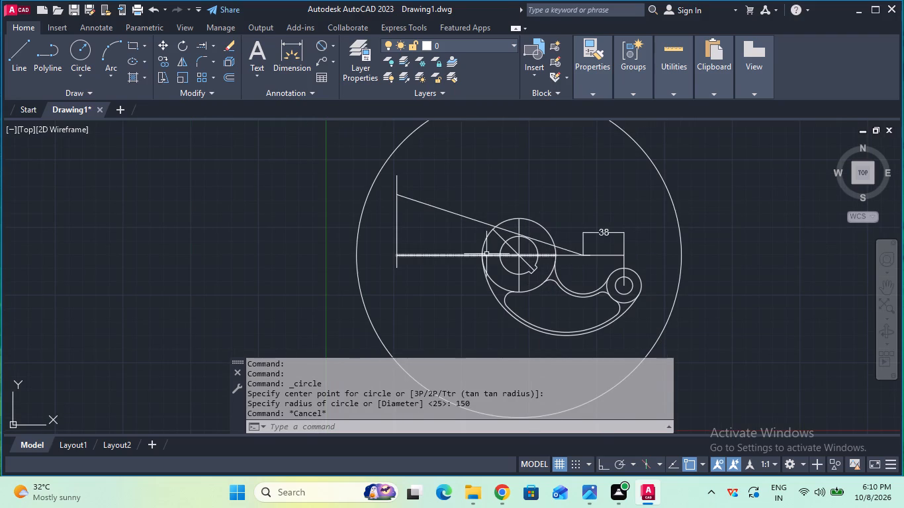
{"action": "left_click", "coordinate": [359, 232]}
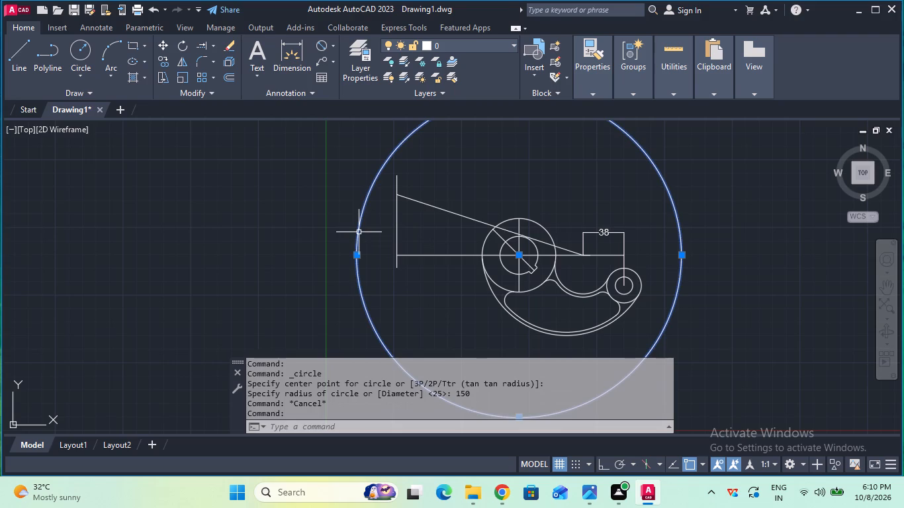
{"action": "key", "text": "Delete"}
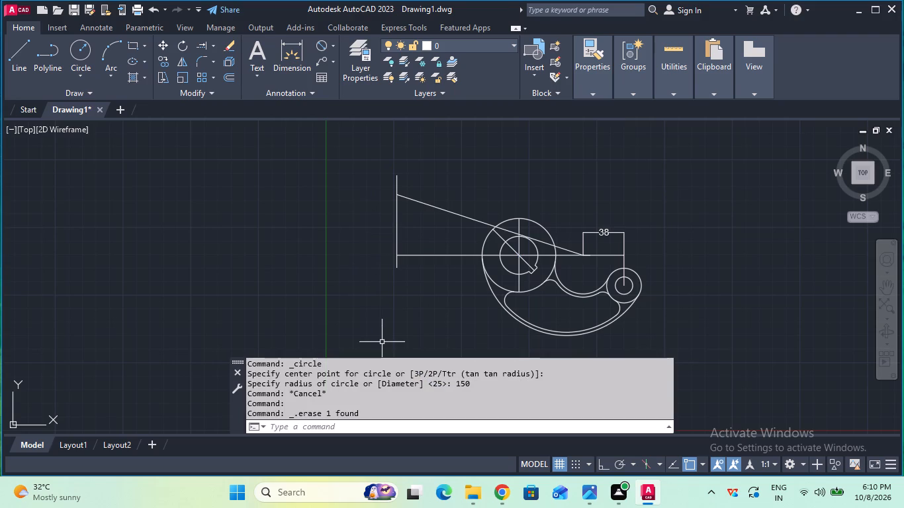
Reset the model space limits to 0,0 and 100,100, and zoom to show all.
{"action": "type", "text": "lim"}
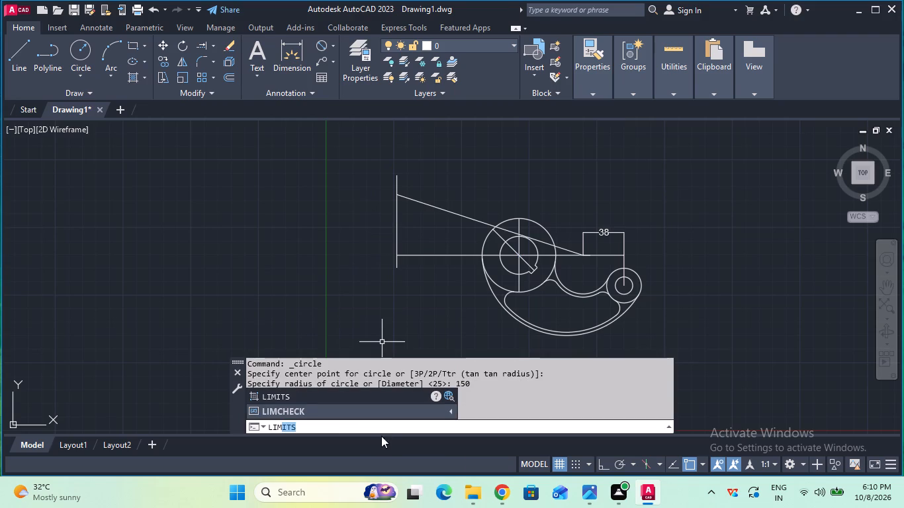
{"action": "left_click", "coordinate": [367, 397]}
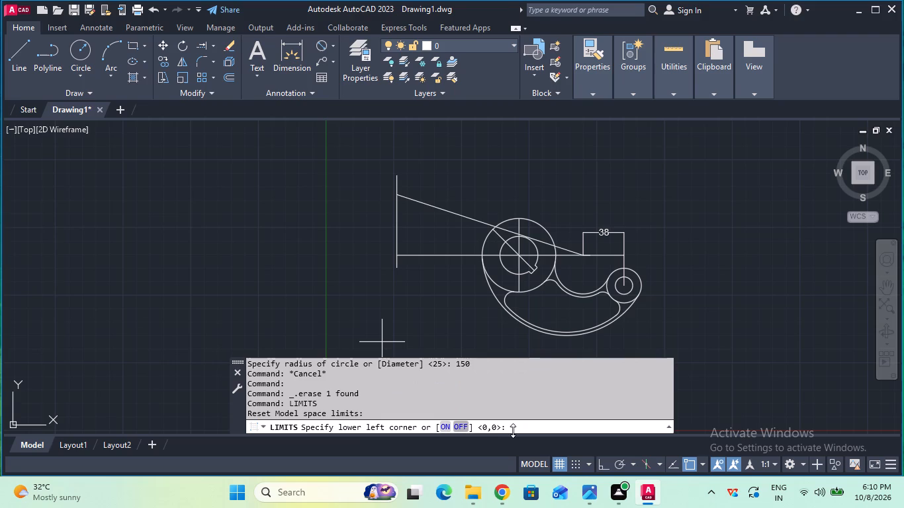
{"action": "type", "text": "0,0"}
{"action": "key", "text": "Return"}
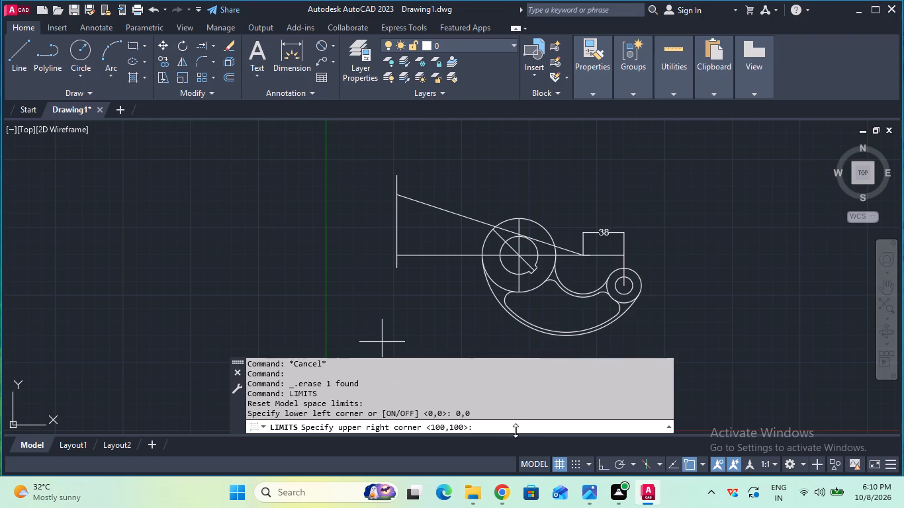
{"action": "type", "text": "100,100"}
{"action": "key", "text": "Return"}
{"action": "key", "text": "z"}
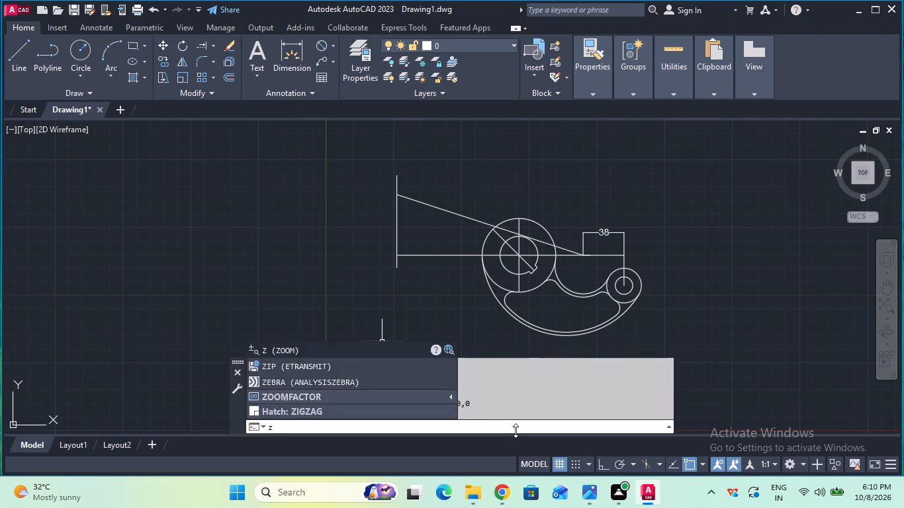
{"action": "key", "text": "Return"}
{"action": "key", "text": "a"}
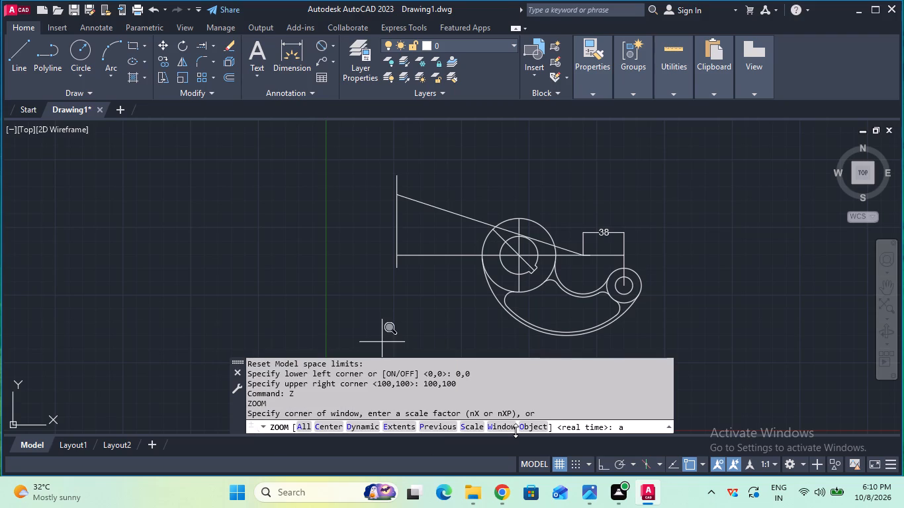
{"action": "key", "text": "Return"}
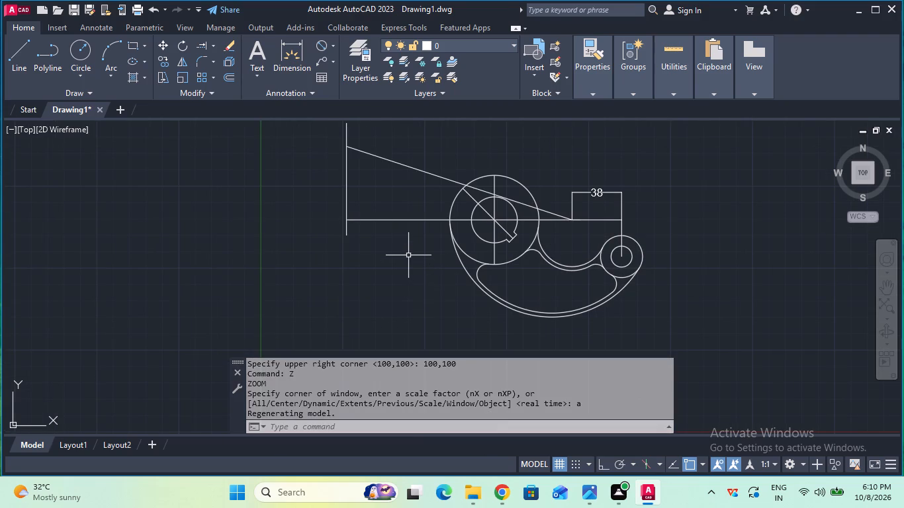
Draw a CENTER-linetype circle of radius 150 mm centred on the hub's centre.
{"action": "left_click", "coordinate": [83, 71]}
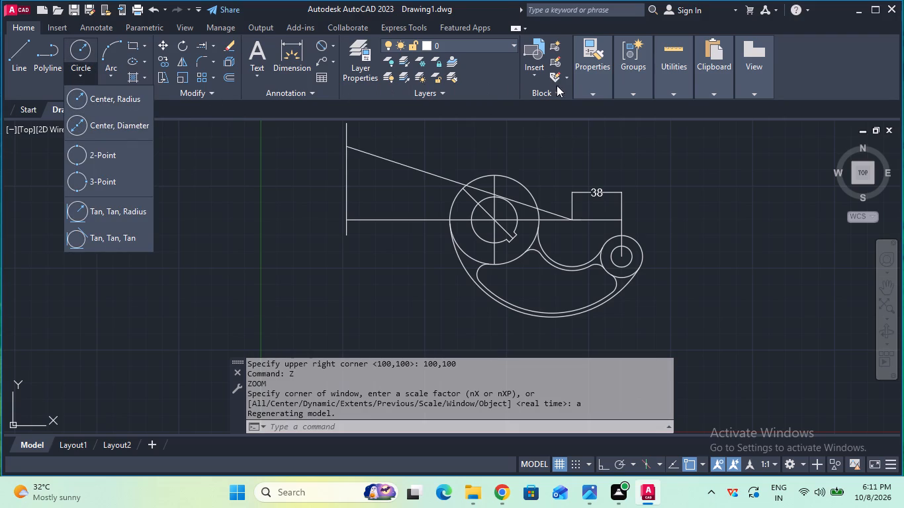
{"action": "left_click", "coordinate": [579, 87]}
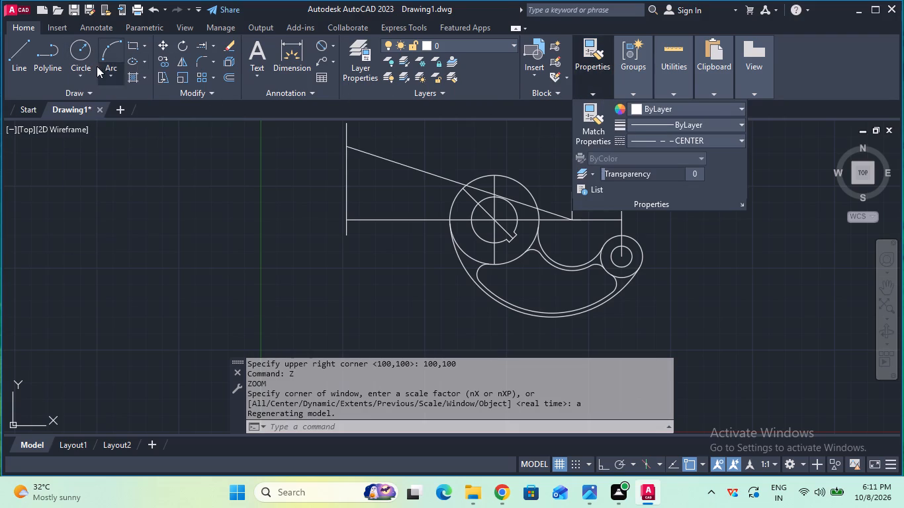
{"action": "left_click", "coordinate": [85, 54]}
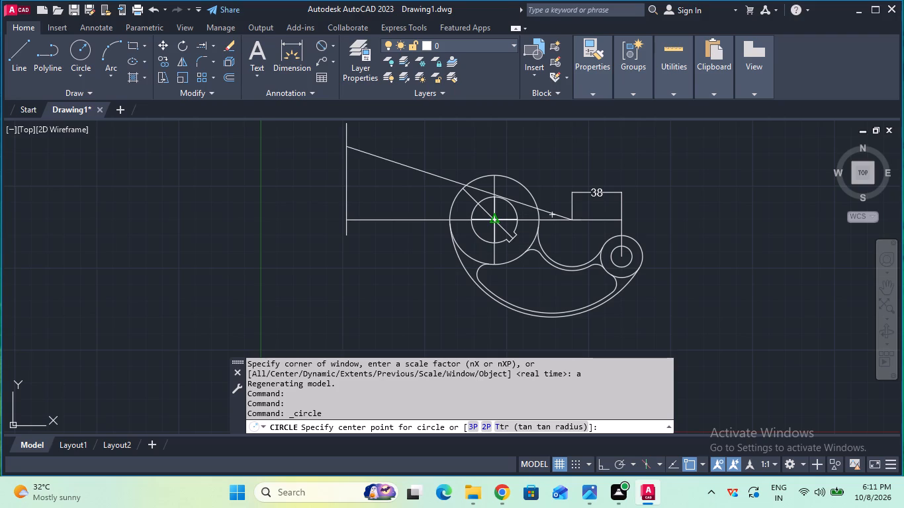
{"action": "left_click", "coordinate": [491, 224]}
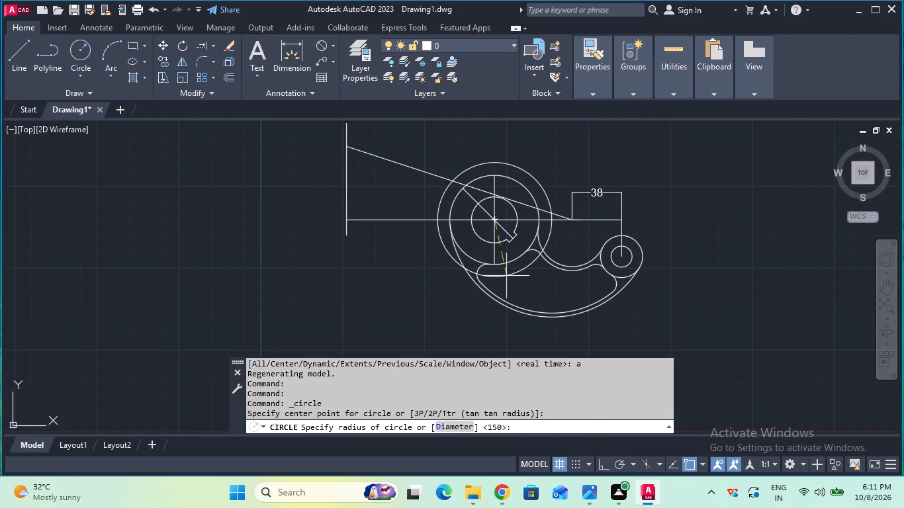
{"action": "type", "text": "150"}
{"action": "key", "text": "Return"}
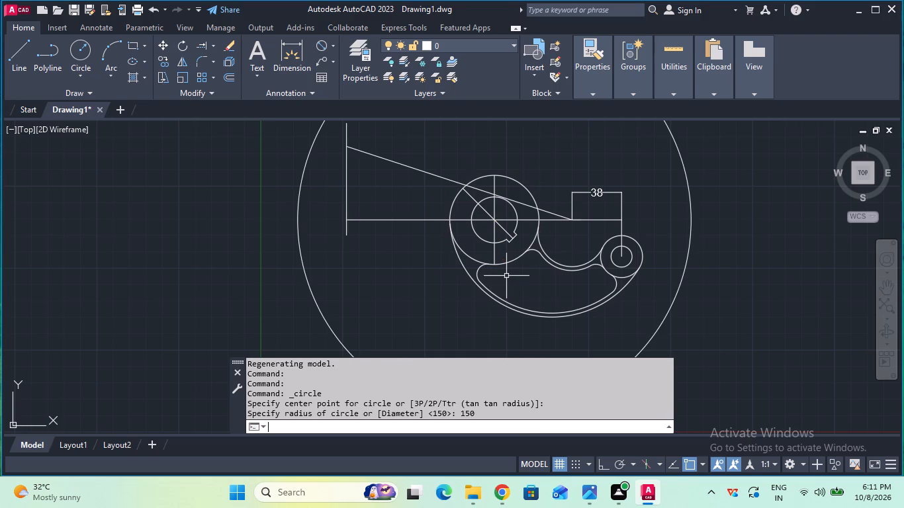
{"action": "key", "text": "Escape"}
Extend the inclined line and the hub's horizontal centre line outward to the 150 mm radius circle.
{"action": "scroll", "coordinate": [504, 230], "scroll_direction": "down", "scroll_amount": 1}
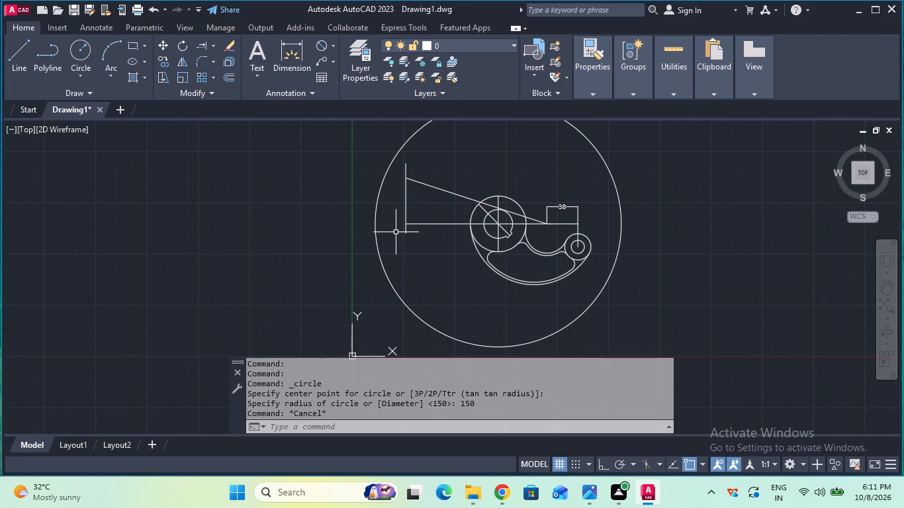
{"action": "left_click", "coordinate": [199, 50]}
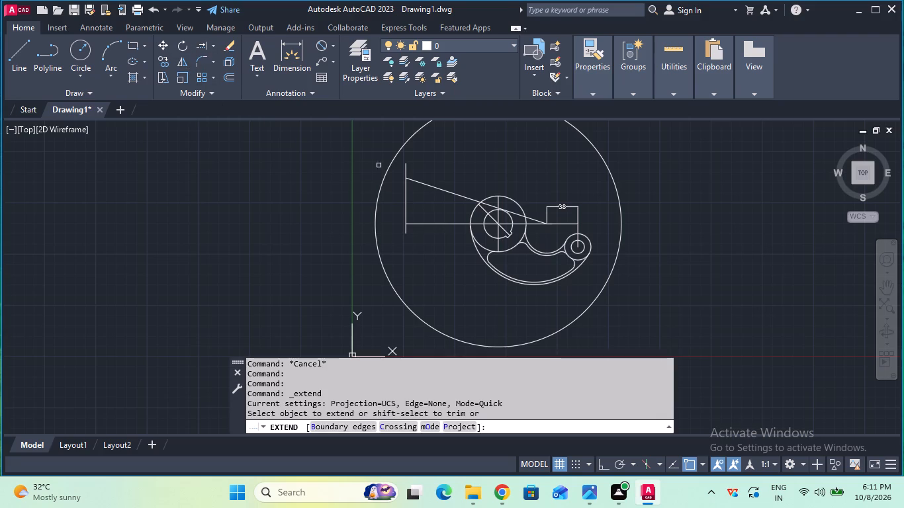
{"action": "left_click", "coordinate": [414, 179]}
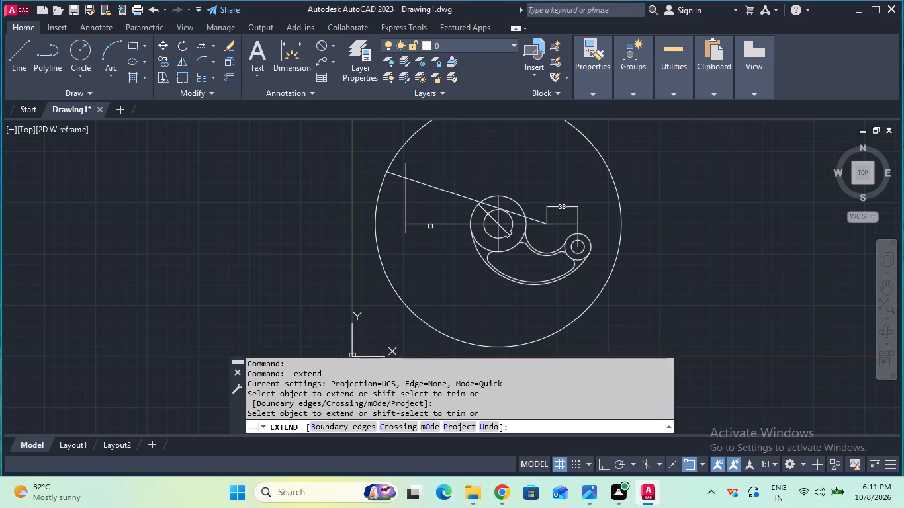
{"action": "left_click", "coordinate": [428, 224]}
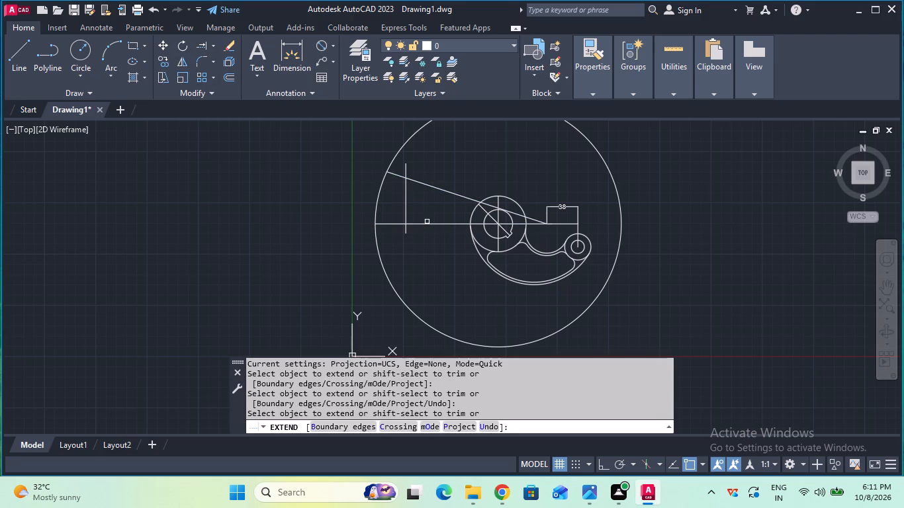
{"action": "key", "text": "Escape"}
Erase the vertical centre line that crosses the inclined line just inside the large circle.
{"action": "scroll", "coordinate": [427, 222], "scroll_direction": "up", "scroll_amount": 1}
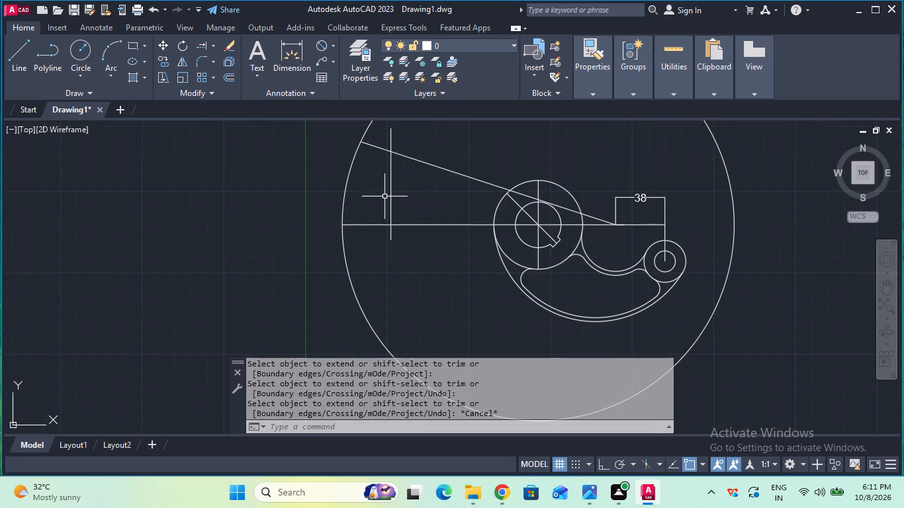
{"action": "left_click", "coordinate": [390, 192]}
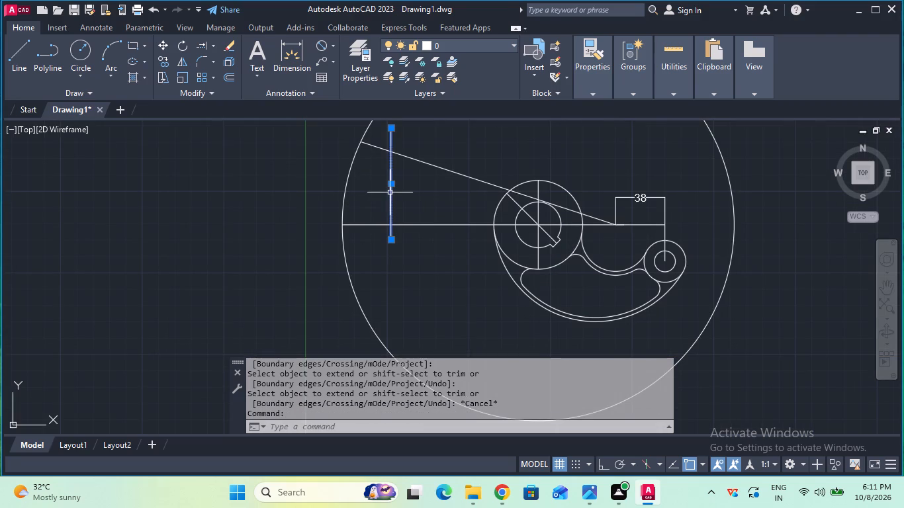
{"action": "key", "text": "Delete"}
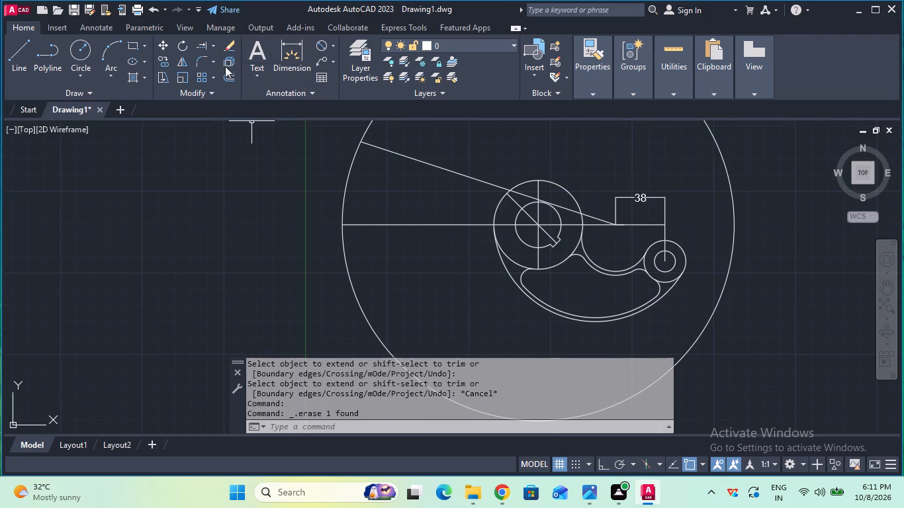
Switch to a solid linetype and draw a 25 mm radius circle where the inclined line meets the large centre-line circle.
{"action": "left_click", "coordinate": [81, 56]}
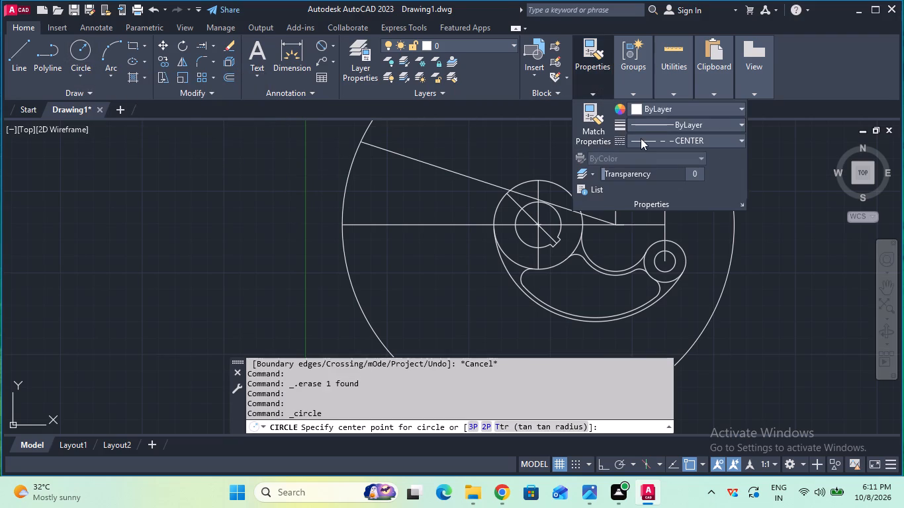
{"action": "left_click", "coordinate": [645, 141]}
{"action": "left_click", "coordinate": [666, 171]}
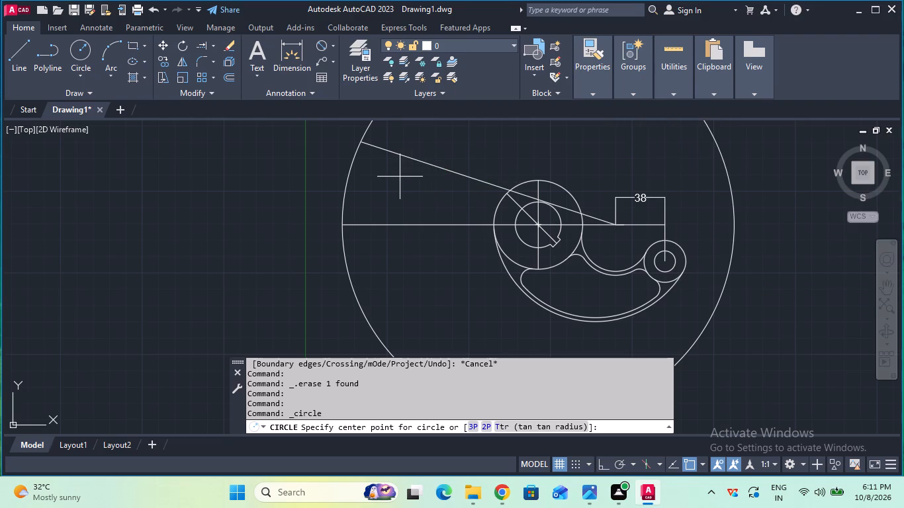
{"action": "middle_click_drag", "start_coordinate": [400, 177], "coordinate": [402, 219]}
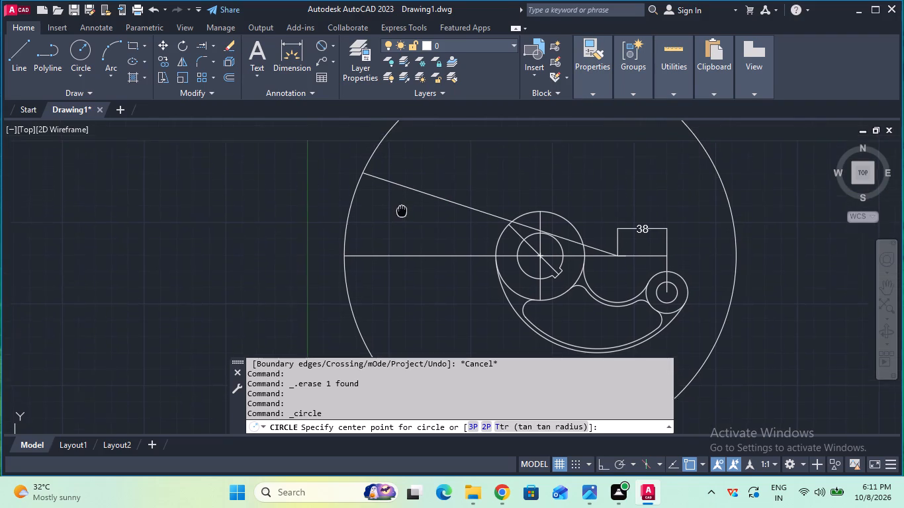
{"action": "middle_click_drag", "start_coordinate": [402, 219], "coordinate": [402, 259]}
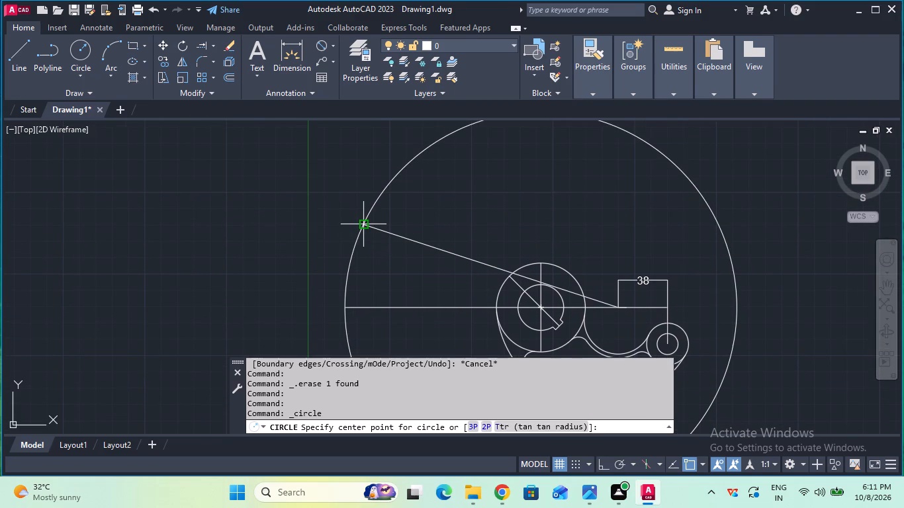
{"action": "left_click", "coordinate": [363, 228]}
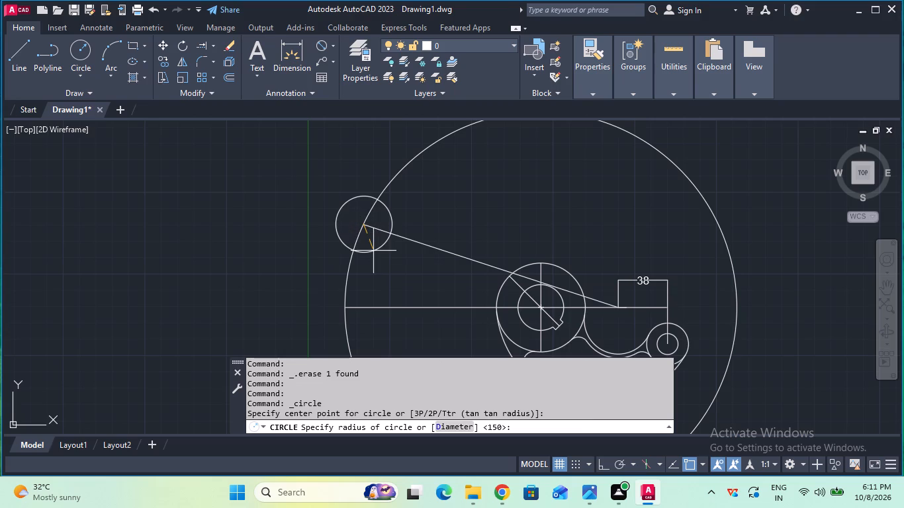
{"action": "key", "text": "2"}
{"action": "key", "text": "5"}
{"action": "key", "text": "Return"}
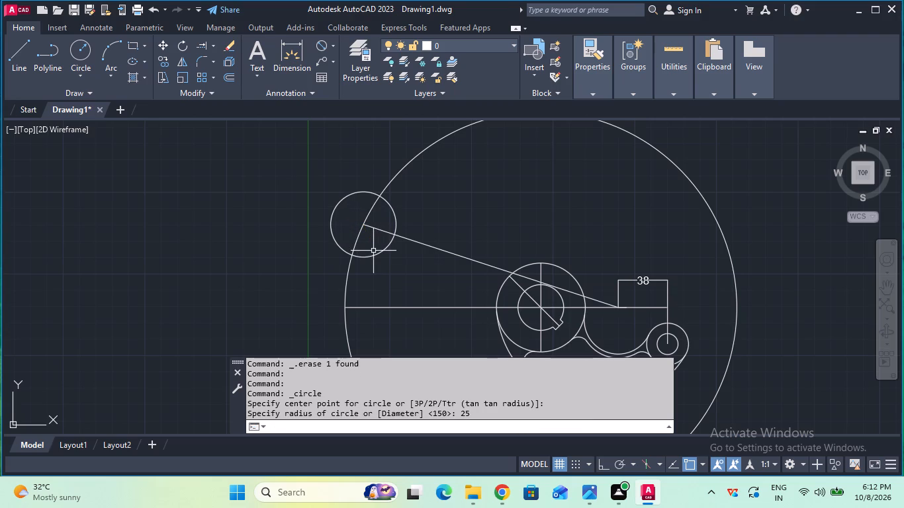
Check the diameter of the circle at the inclined line's outer end without placing a dimension.
{"action": "scroll", "coordinate": [373, 251], "scroll_direction": "up", "scroll_amount": 1}
{"action": "scroll", "coordinate": [373, 251], "scroll_direction": "down", "scroll_amount": 1}
{"action": "scroll", "coordinate": [373, 251], "scroll_direction": "up", "scroll_amount": 3}
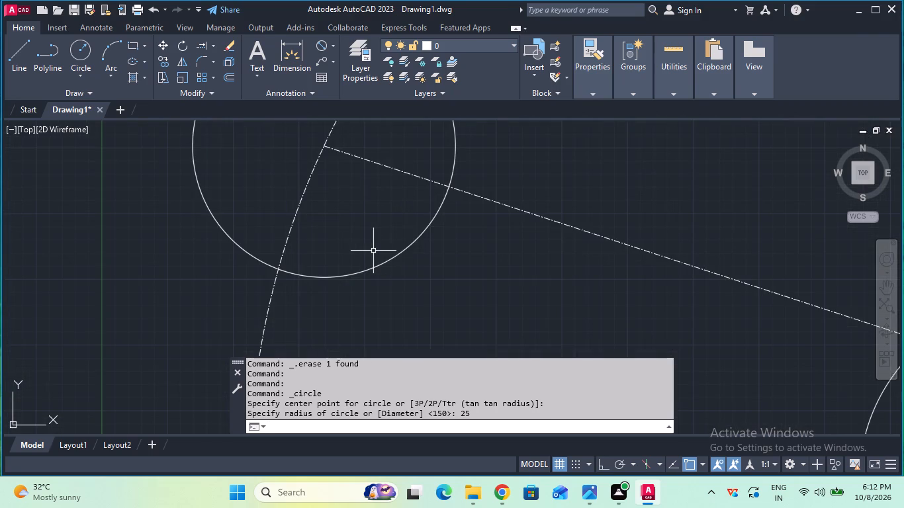
{"action": "scroll", "coordinate": [373, 251], "scroll_direction": "down", "scroll_amount": 2}
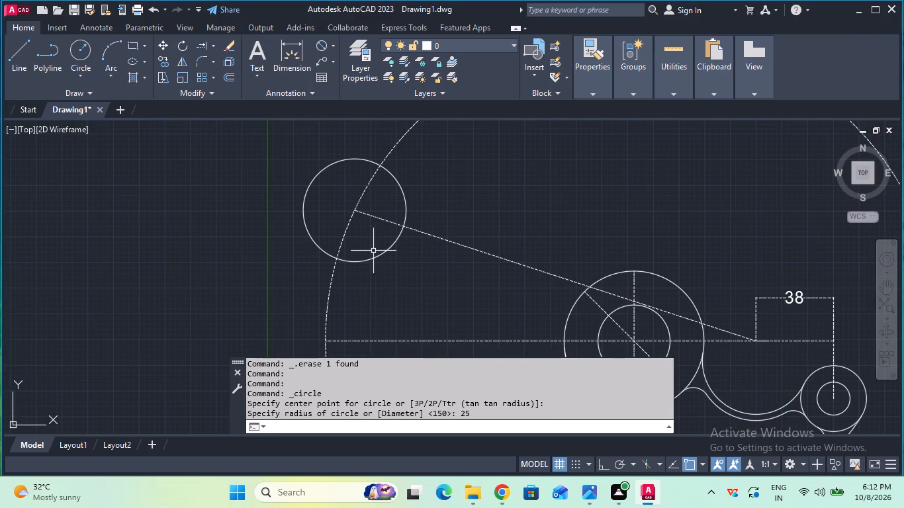
{"action": "left_click", "coordinate": [314, 44]}
{"action": "left_click", "coordinate": [331, 162]}
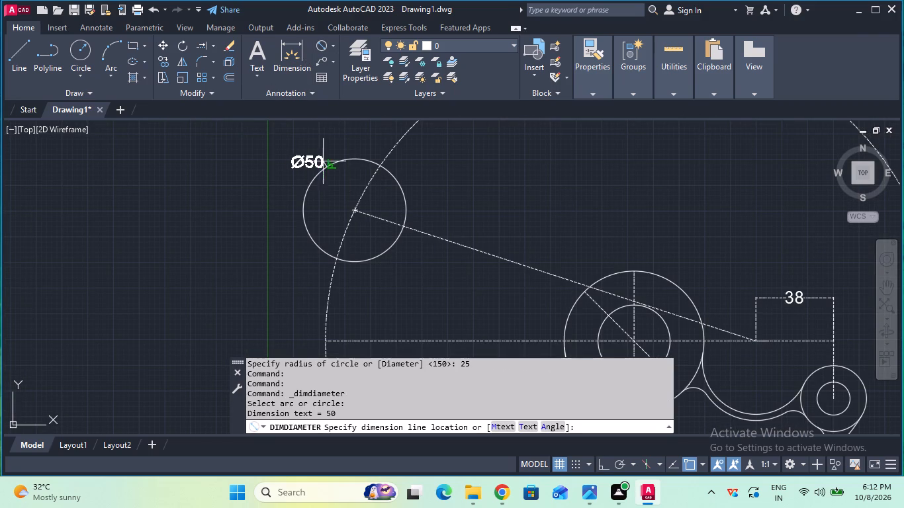
{"action": "key", "text": "Escape"}
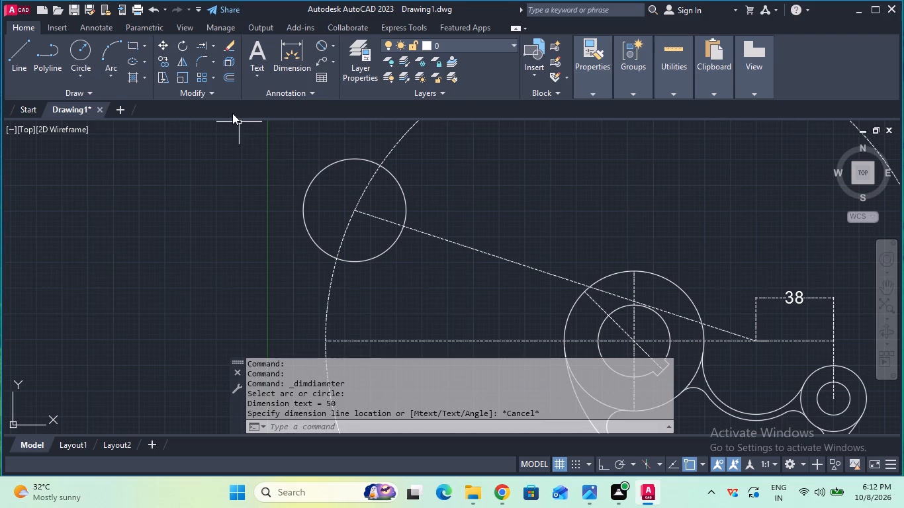
Draw a concentric circle of radius 14 mm inside the 25 mm radius circle at the inclined line's outer end.
{"action": "left_click", "coordinate": [84, 54]}
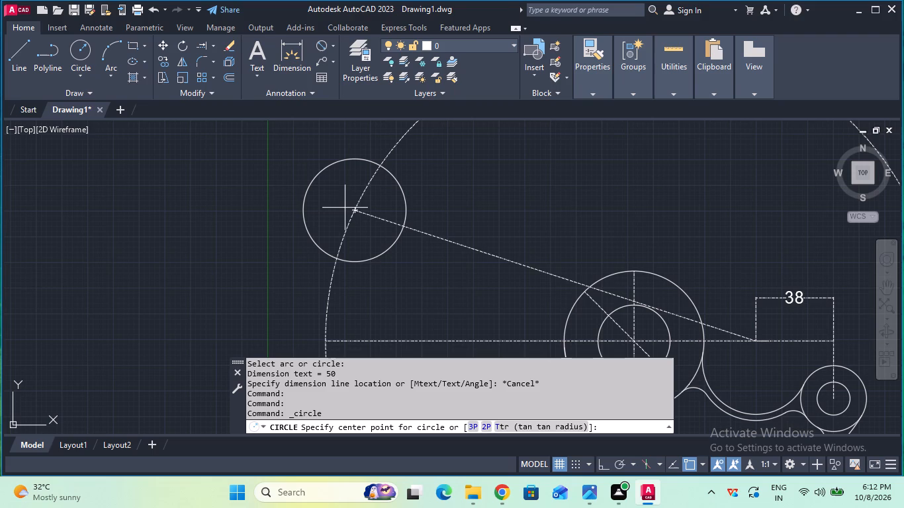
{"action": "left_click", "coordinate": [351, 209]}
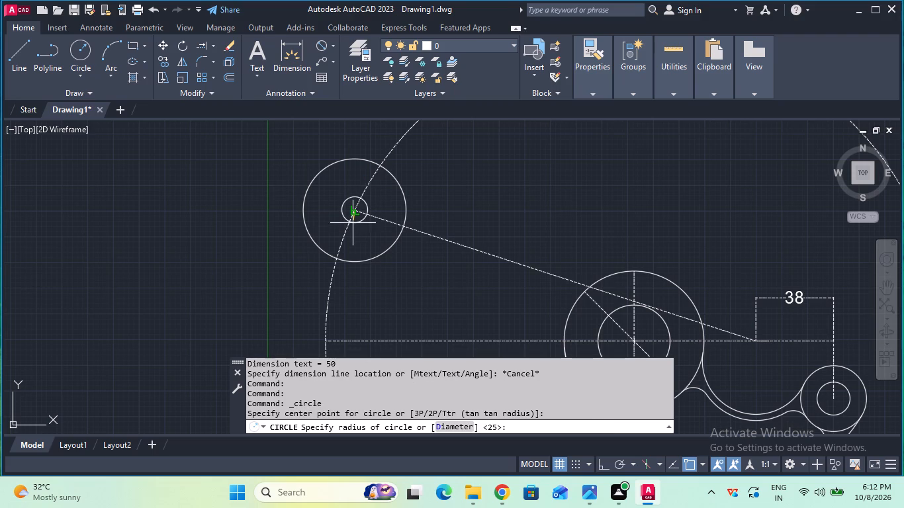
{"action": "type", "text": "14"}
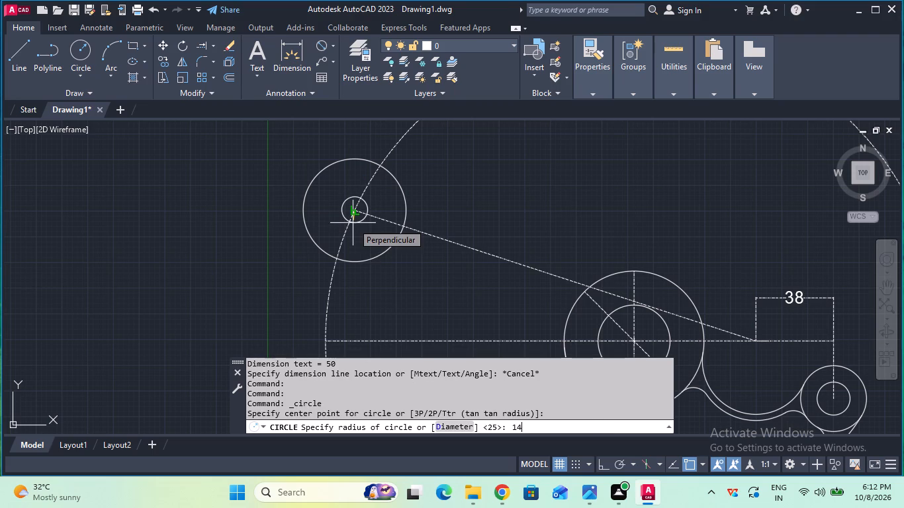
{"action": "key", "text": "Return"}
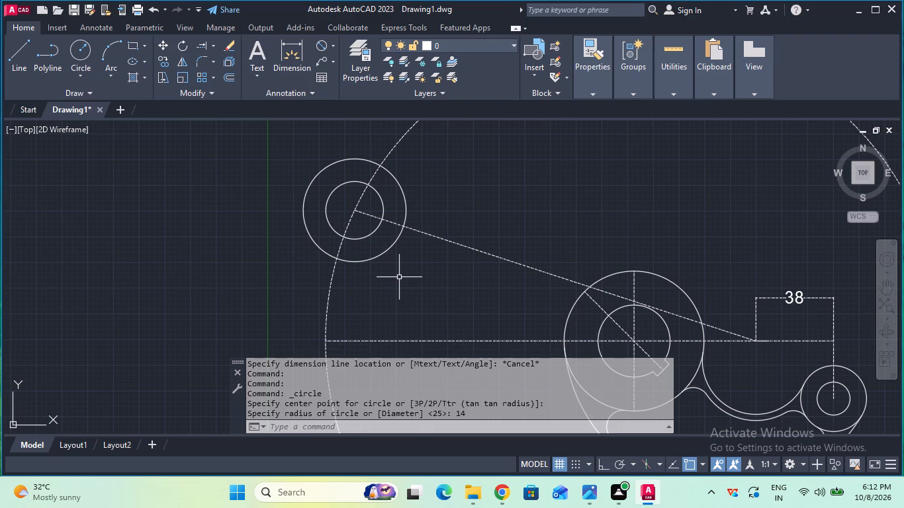
Set the current linetype to CENTER for new construction lines.
{"action": "scroll", "coordinate": [400, 279], "scroll_direction": "down", "scroll_amount": 2}
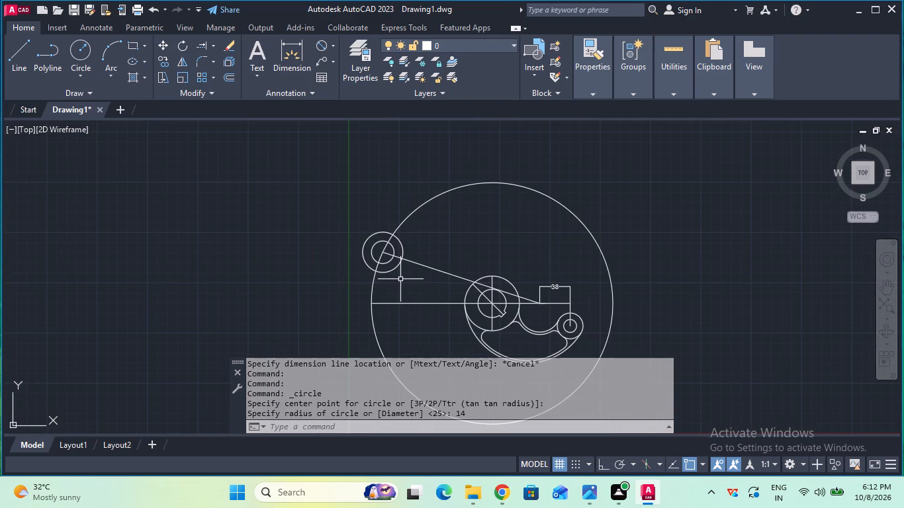
{"action": "scroll", "coordinate": [400, 279], "scroll_direction": "up", "scroll_amount": 2}
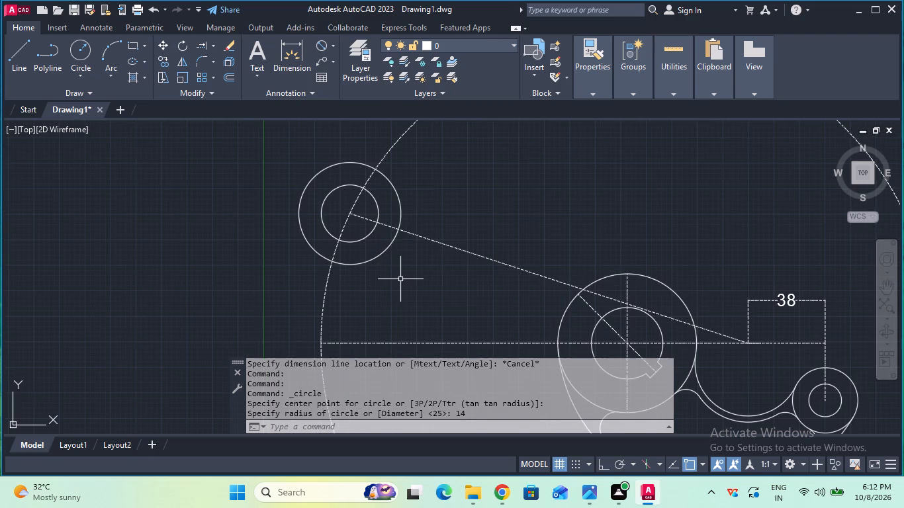
{"action": "scroll", "coordinate": [539, 234], "scroll_direction": "down", "scroll_amount": 1}
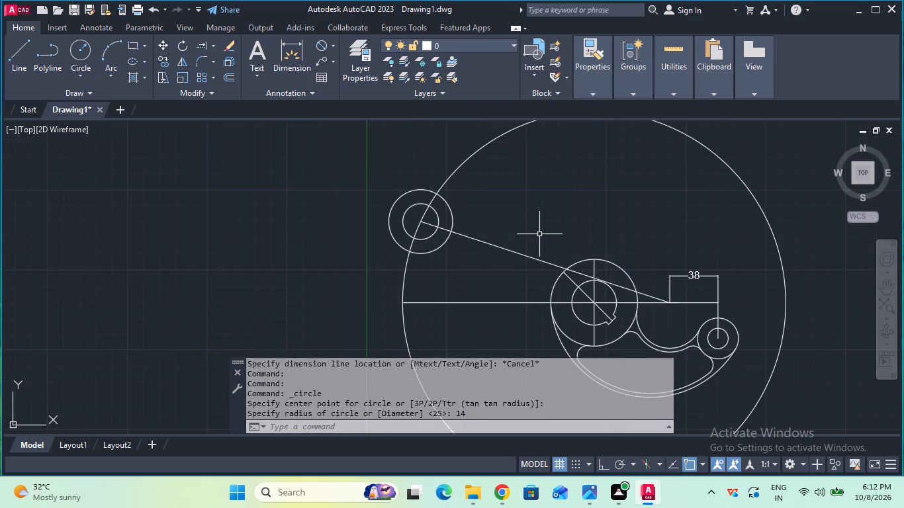
{"action": "middle_click_drag", "start_coordinate": [652, 231], "coordinate": [549, 239]}
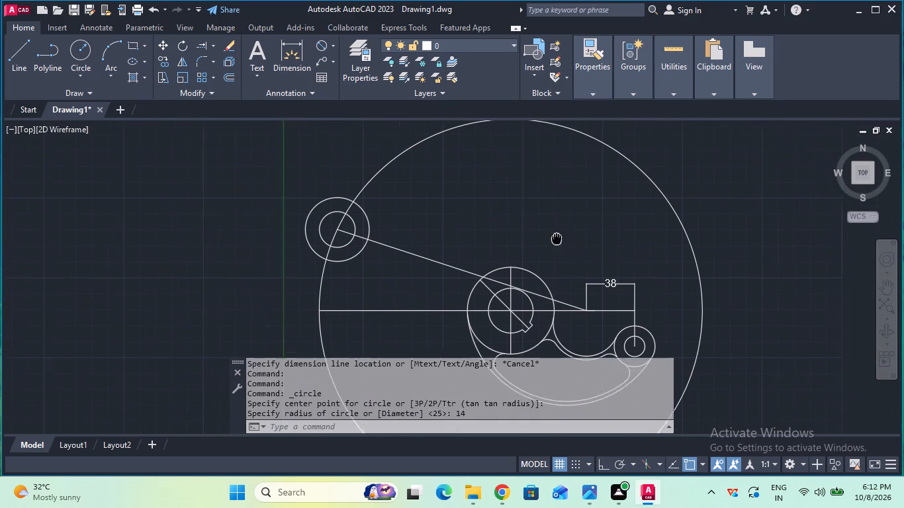
{"action": "middle_click_drag", "start_coordinate": [549, 239], "coordinate": [548, 240]}
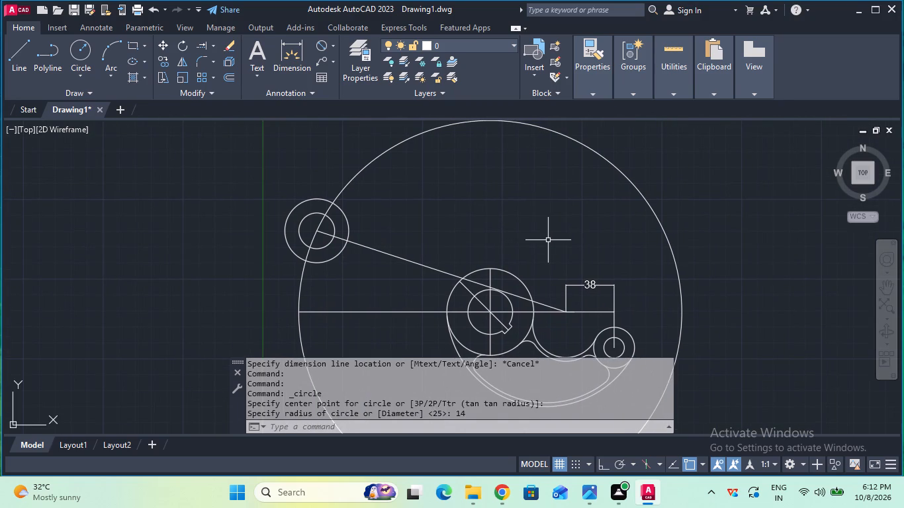
{"action": "key", "text": "Escape"}
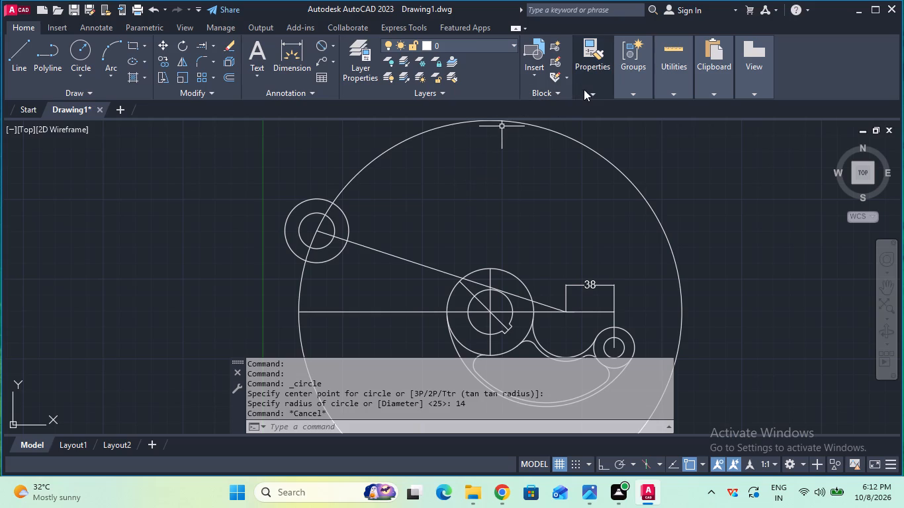
{"action": "left_click", "coordinate": [653, 139]}
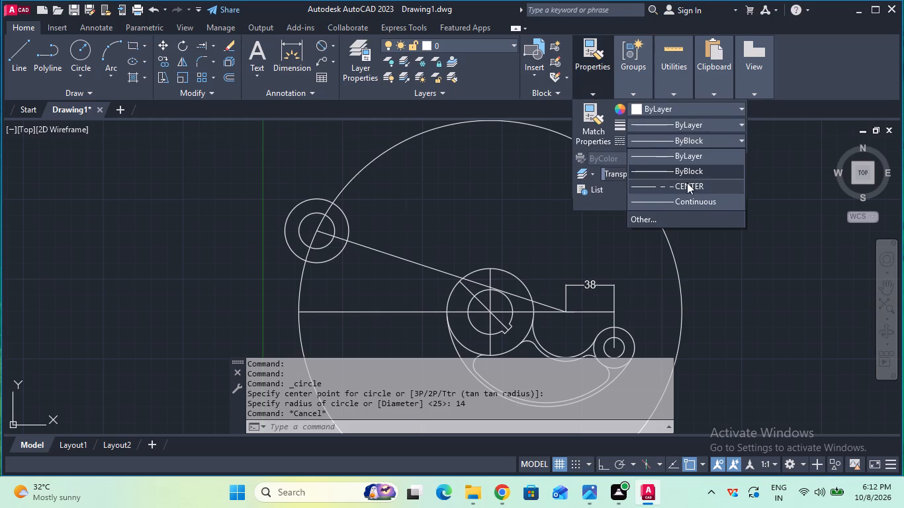
{"action": "left_click", "coordinate": [687, 183]}
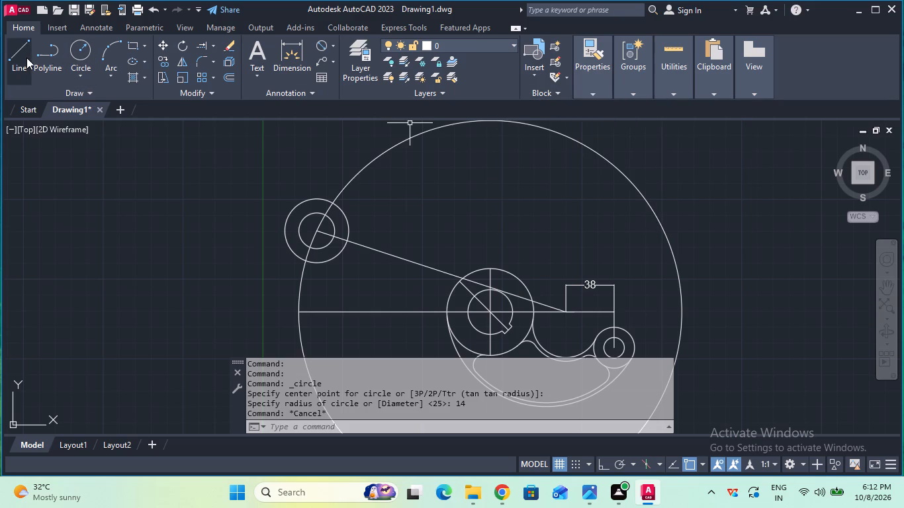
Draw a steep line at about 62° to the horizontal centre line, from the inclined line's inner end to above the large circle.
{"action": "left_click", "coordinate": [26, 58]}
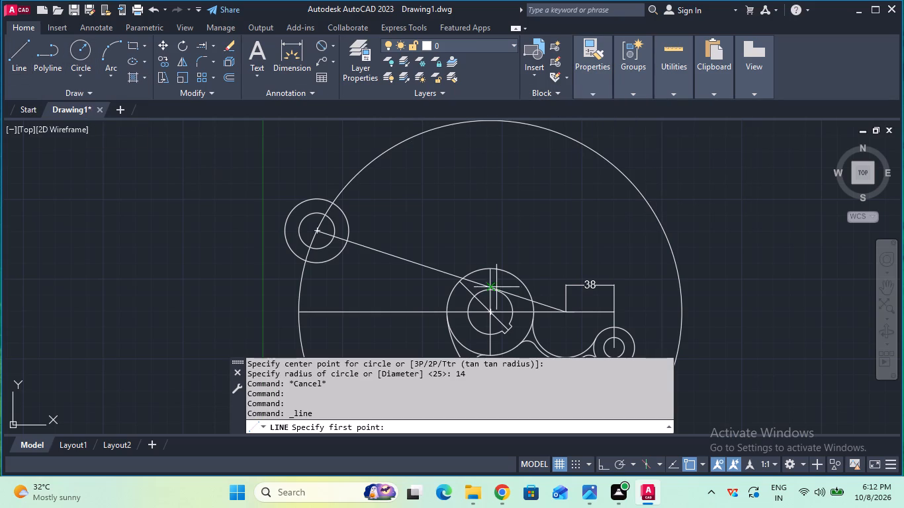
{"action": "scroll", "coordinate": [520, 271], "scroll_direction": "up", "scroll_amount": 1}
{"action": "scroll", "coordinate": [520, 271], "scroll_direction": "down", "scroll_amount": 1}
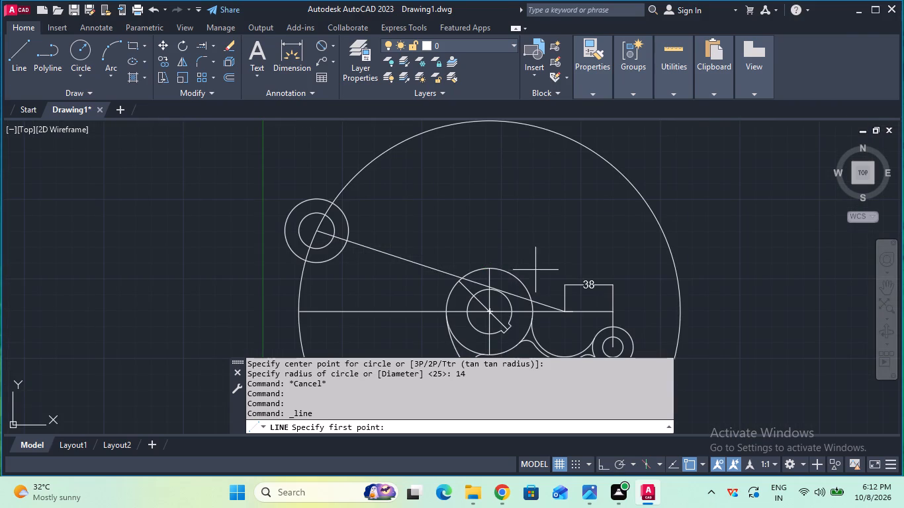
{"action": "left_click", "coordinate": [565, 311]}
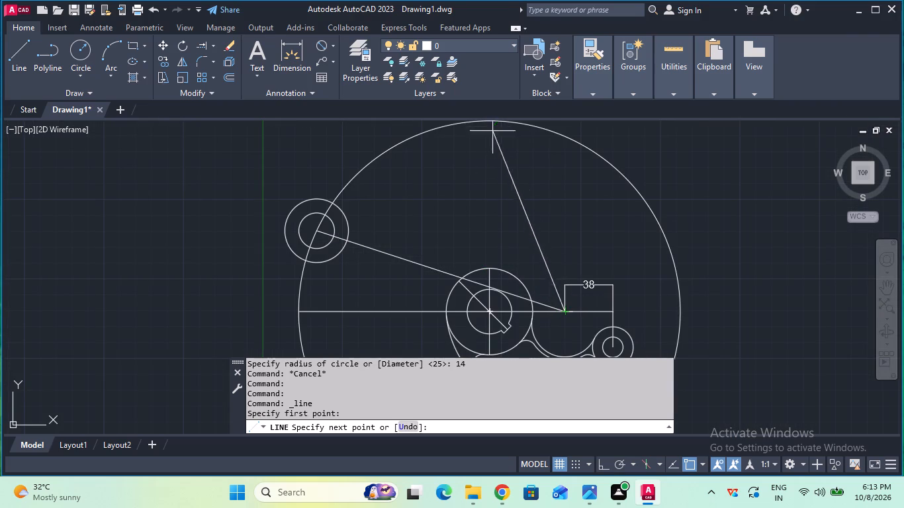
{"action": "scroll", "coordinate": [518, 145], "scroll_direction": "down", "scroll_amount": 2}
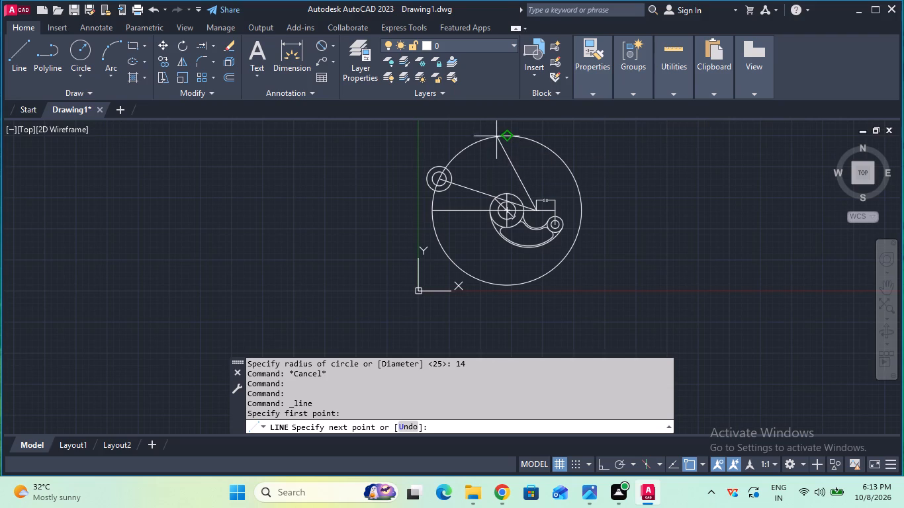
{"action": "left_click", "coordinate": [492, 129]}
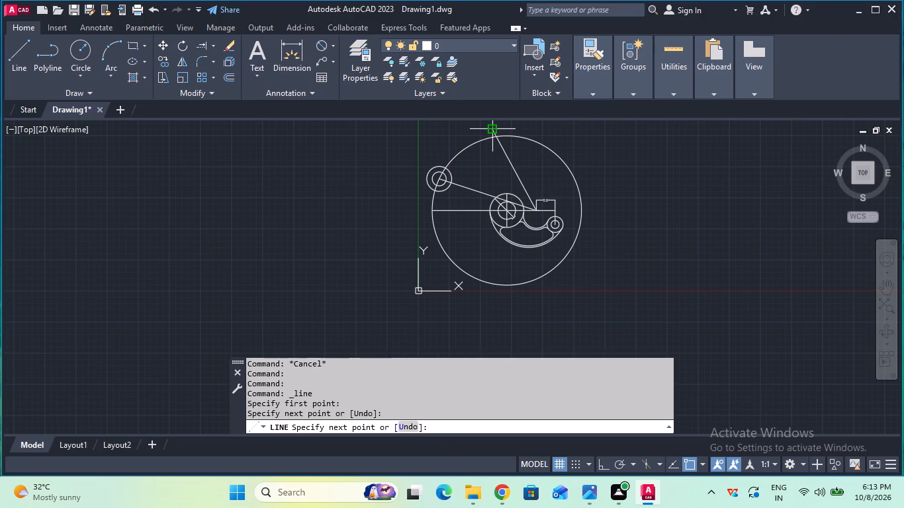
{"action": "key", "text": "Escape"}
Check the angle between the steep line and the horizontal centre line without placing a dimension.
{"action": "scroll", "coordinate": [500, 175], "scroll_direction": "up", "scroll_amount": 2}
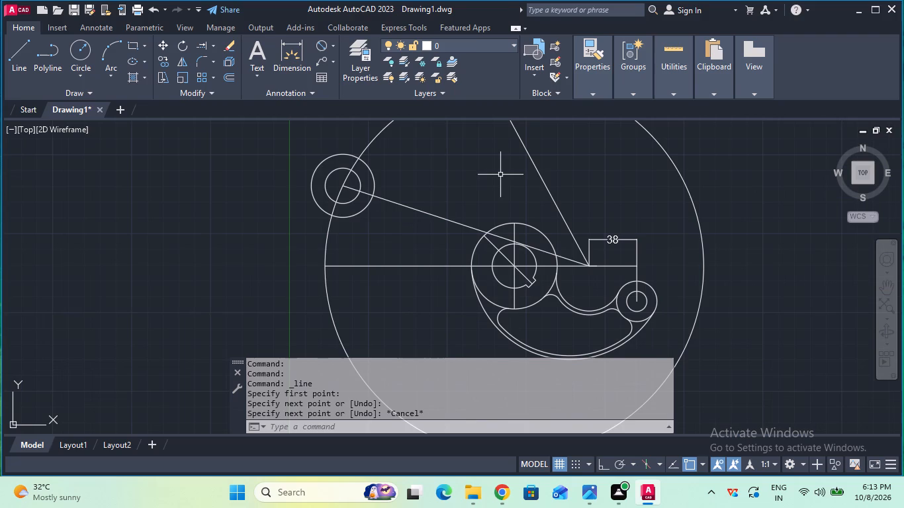
{"action": "left_click", "coordinate": [334, 50]}
{"action": "left_click", "coordinate": [354, 128]}
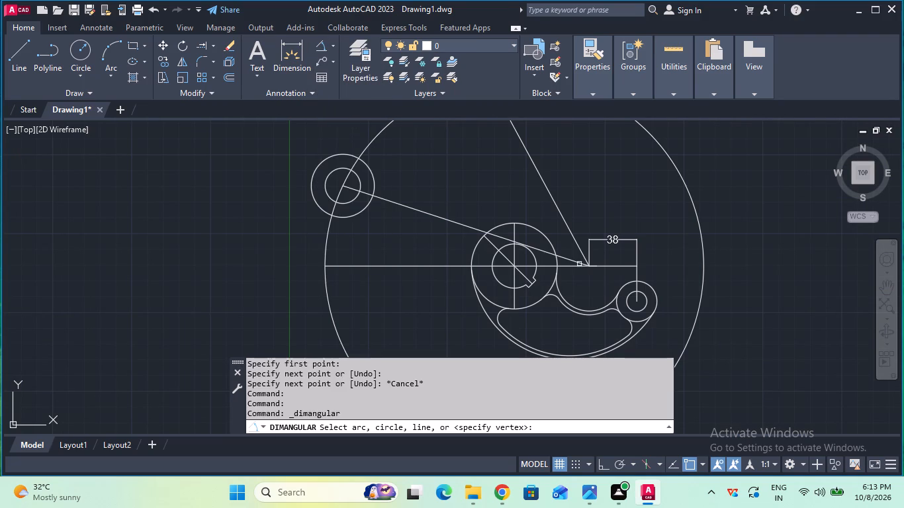
{"action": "left_click", "coordinate": [573, 235]}
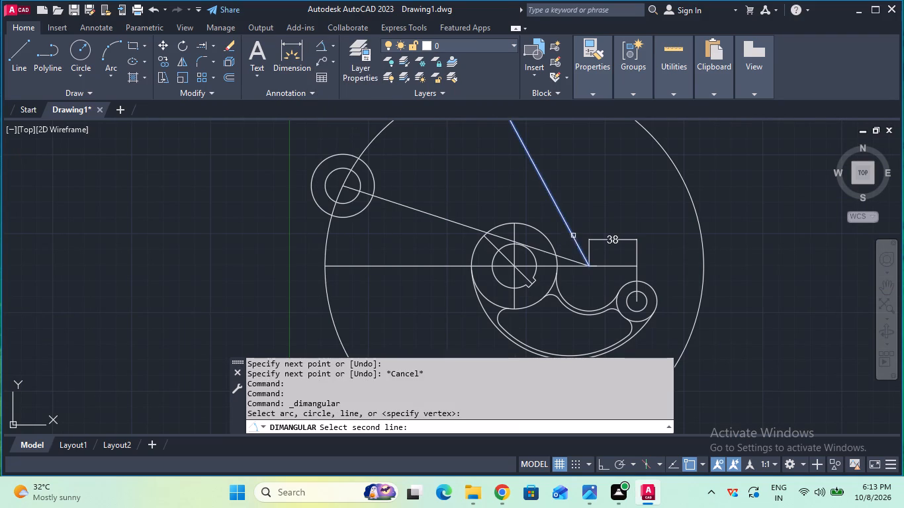
{"action": "left_click", "coordinate": [563, 264]}
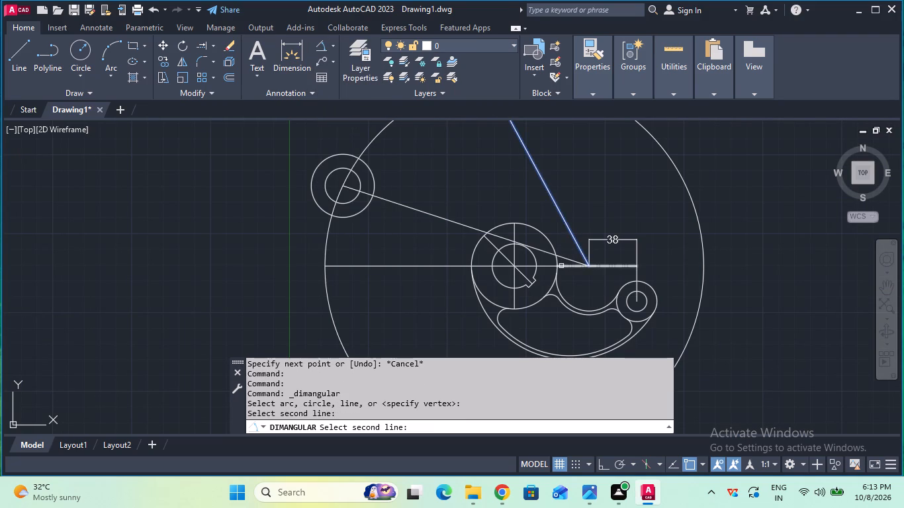
{"action": "left_click", "coordinate": [561, 266]}
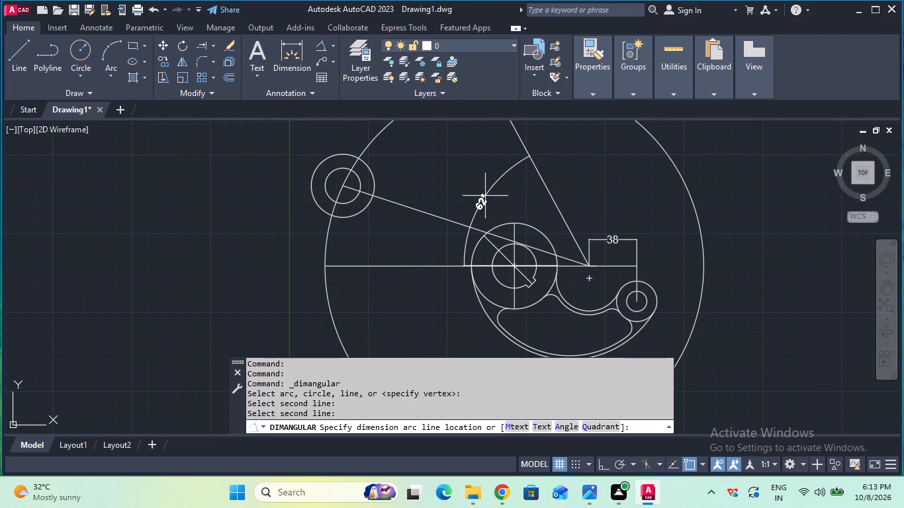
{"action": "key", "text": "Escape"}
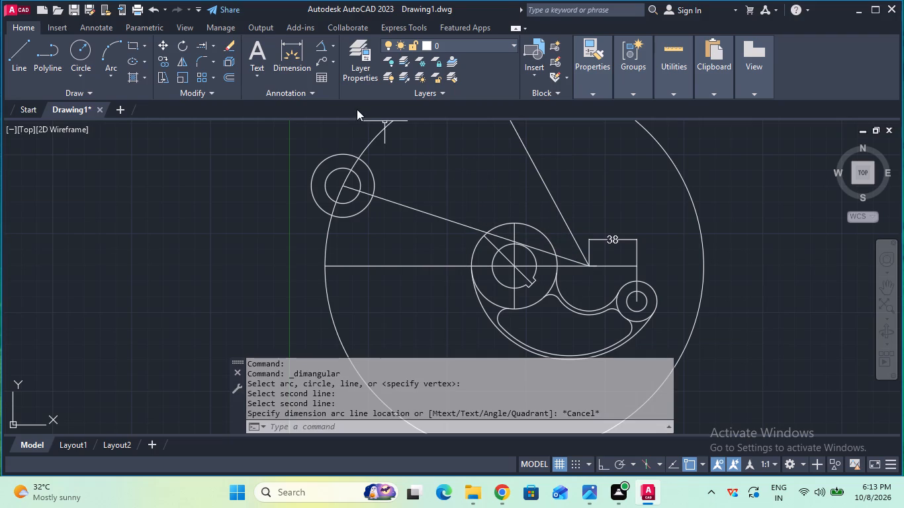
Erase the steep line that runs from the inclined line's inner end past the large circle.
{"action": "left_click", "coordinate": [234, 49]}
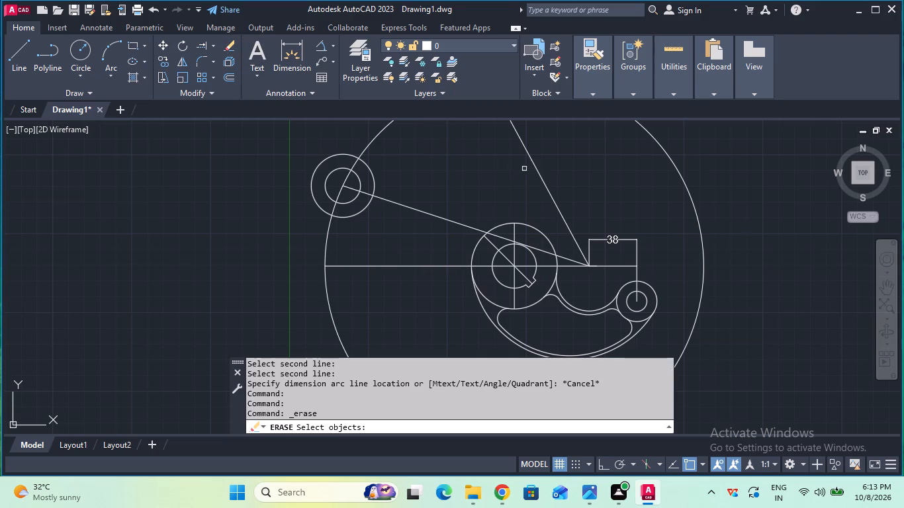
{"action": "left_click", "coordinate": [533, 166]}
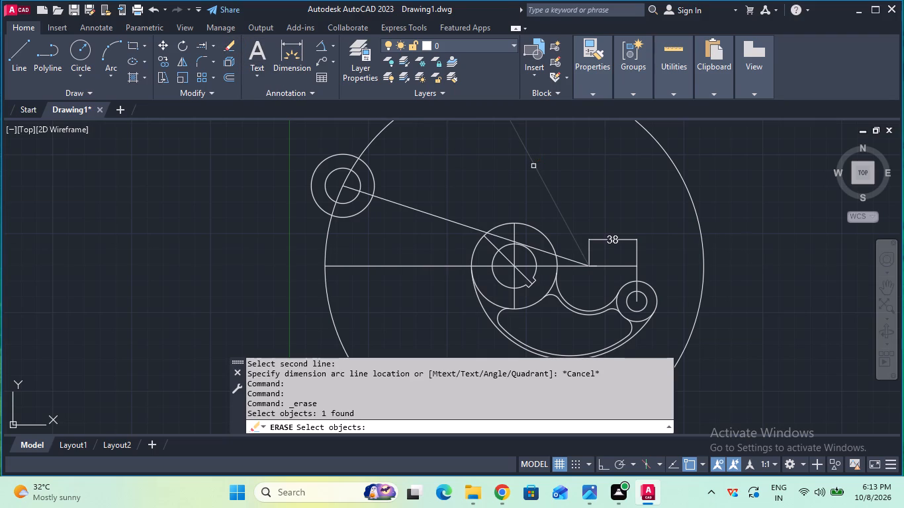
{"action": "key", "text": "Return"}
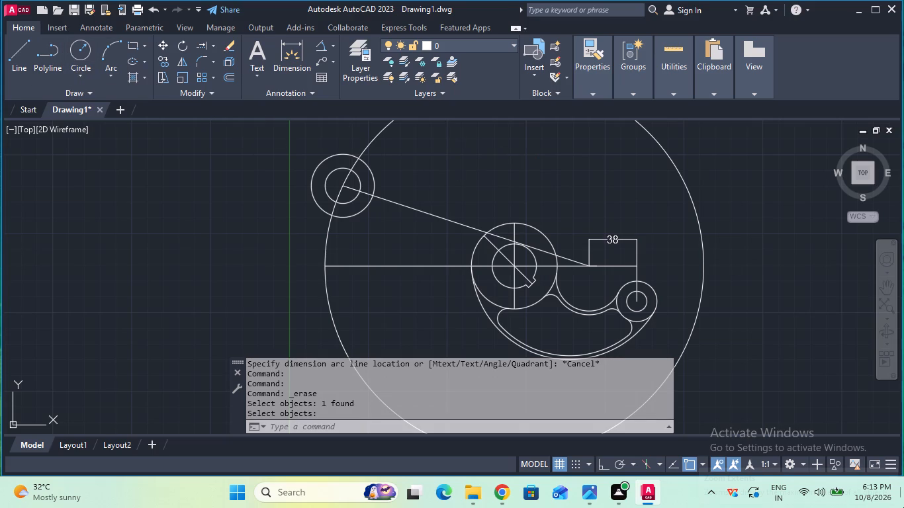
Draw a line at about 59° to the horizontal centre line, from the inclined line's inner end to above the large circle.
{"action": "left_click", "coordinate": [18, 71]}
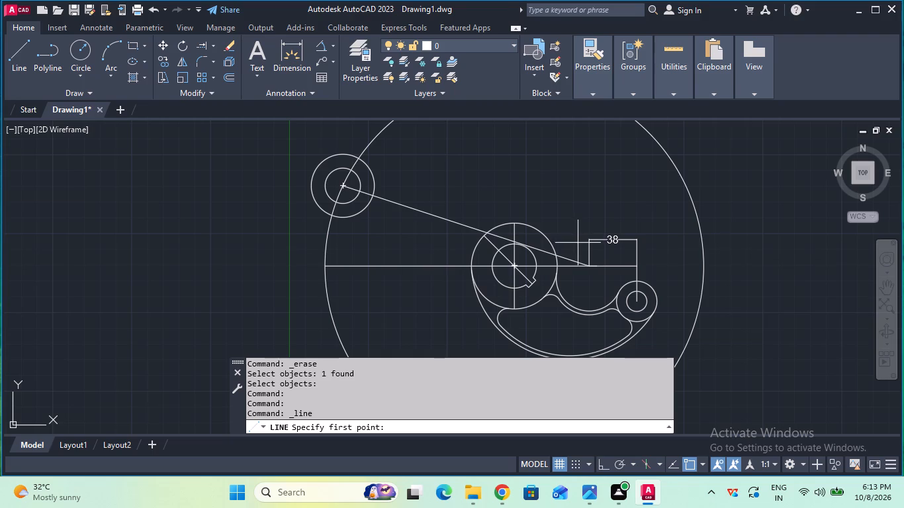
{"action": "left_click", "coordinate": [586, 267]}
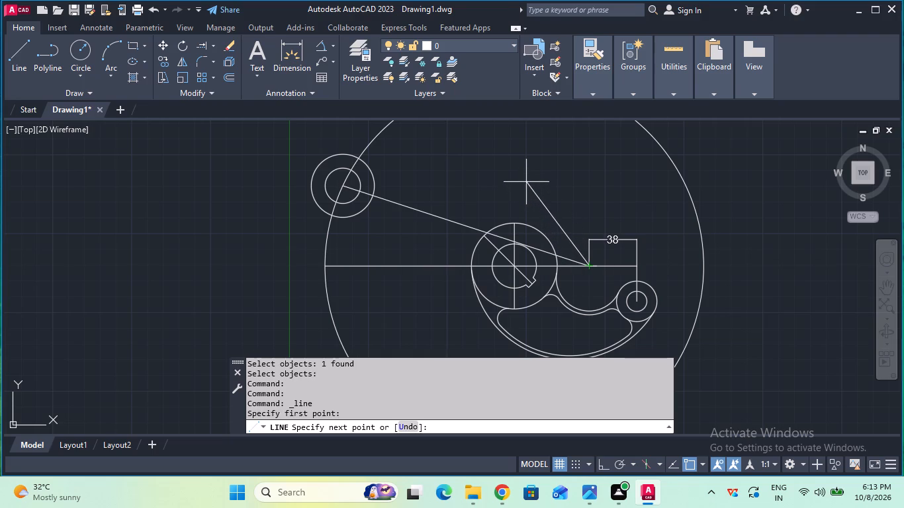
{"action": "scroll", "coordinate": [526, 182], "scroll_direction": "down", "scroll_amount": 2}
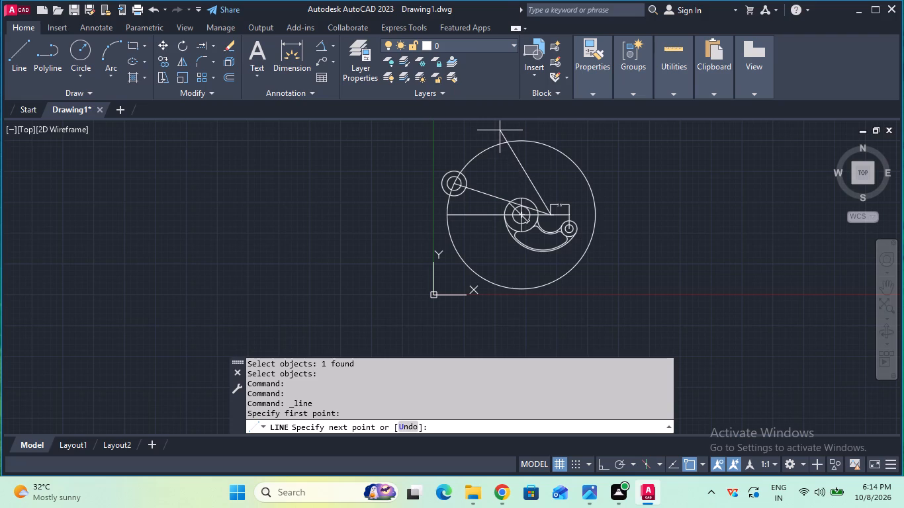
{"action": "left_click", "coordinate": [500, 130]}
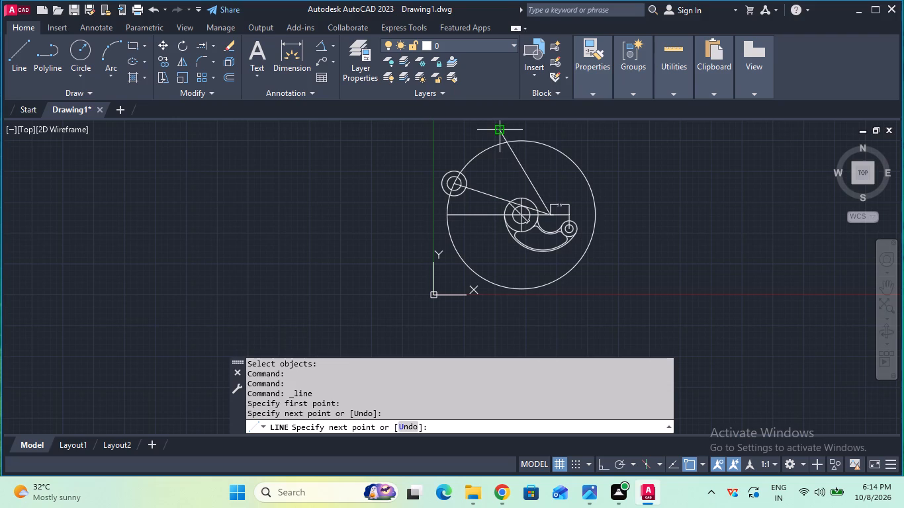
{"action": "key", "text": "Escape"}
Check the angle between the redrawn steep line and the horizontal centre line without placing a dimension.
{"action": "scroll", "coordinate": [532, 171], "scroll_direction": "up", "scroll_amount": 1}
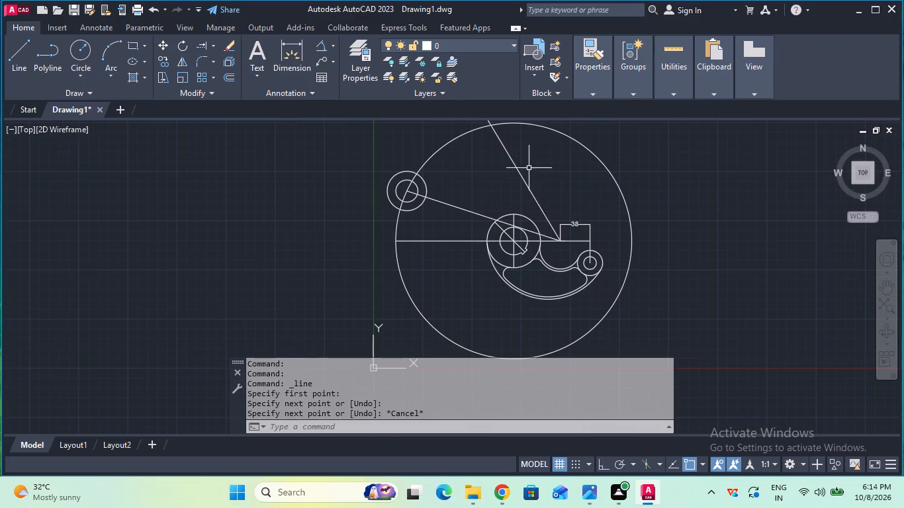
{"action": "scroll", "coordinate": [524, 161], "scroll_direction": "up", "scroll_amount": 1}
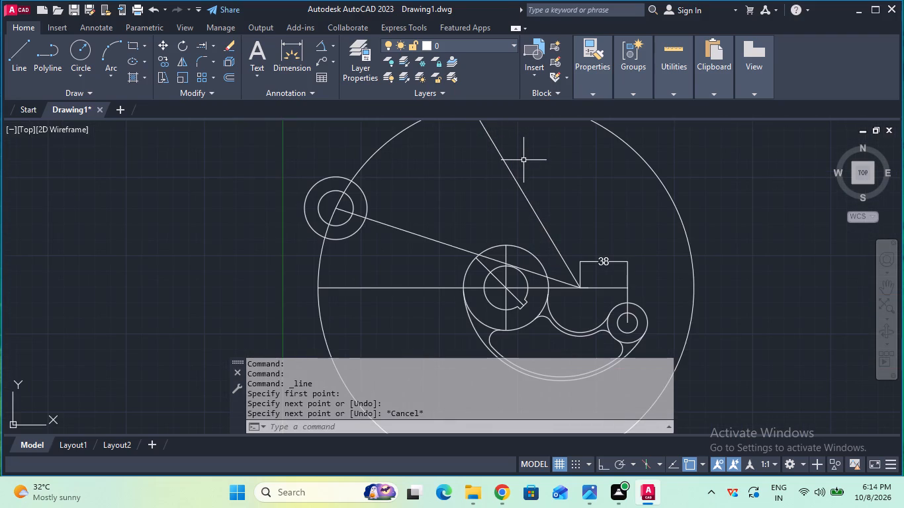
{"action": "left_click", "coordinate": [317, 46]}
{"action": "left_click", "coordinate": [555, 249]}
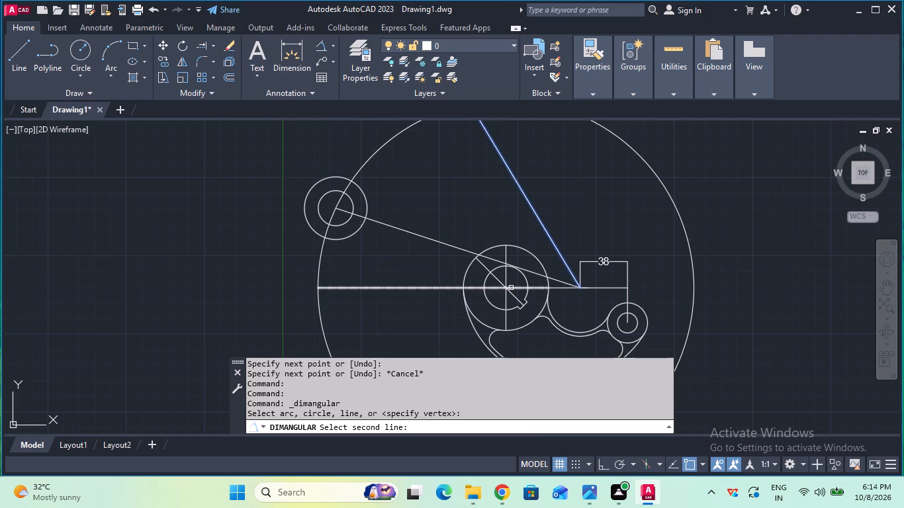
{"action": "left_click", "coordinate": [538, 288]}
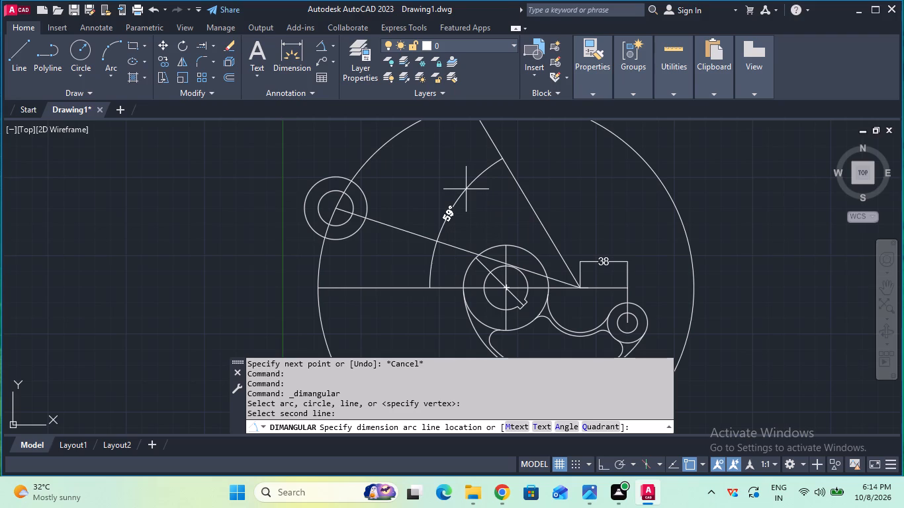
{"action": "key", "text": "Escape"}
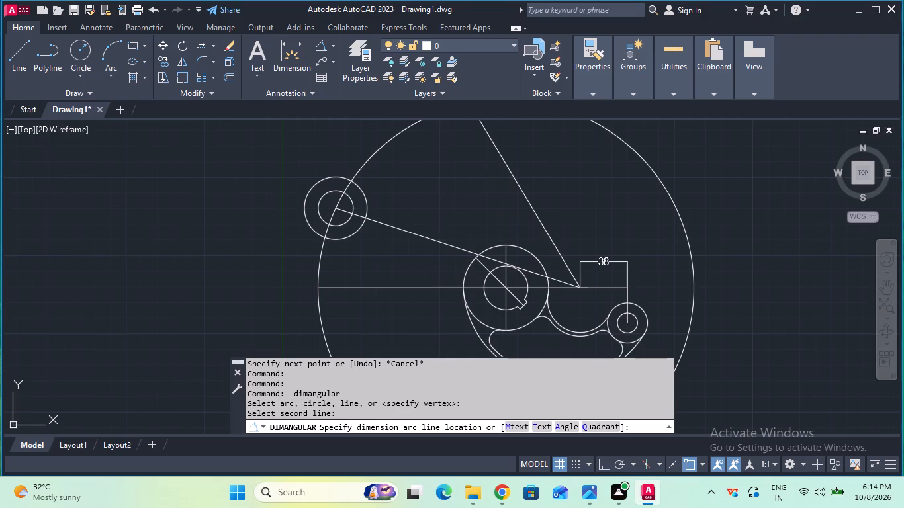
Draw a line at about 53° to the horizontal centre line, from the inclined line's inner end to just above the large circle.
{"action": "left_click", "coordinate": [20, 57]}
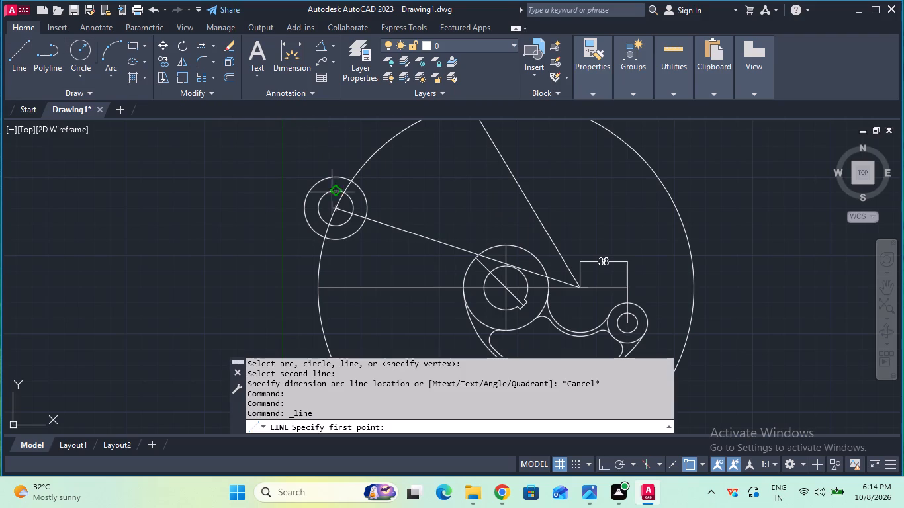
{"action": "left_click", "coordinate": [577, 286]}
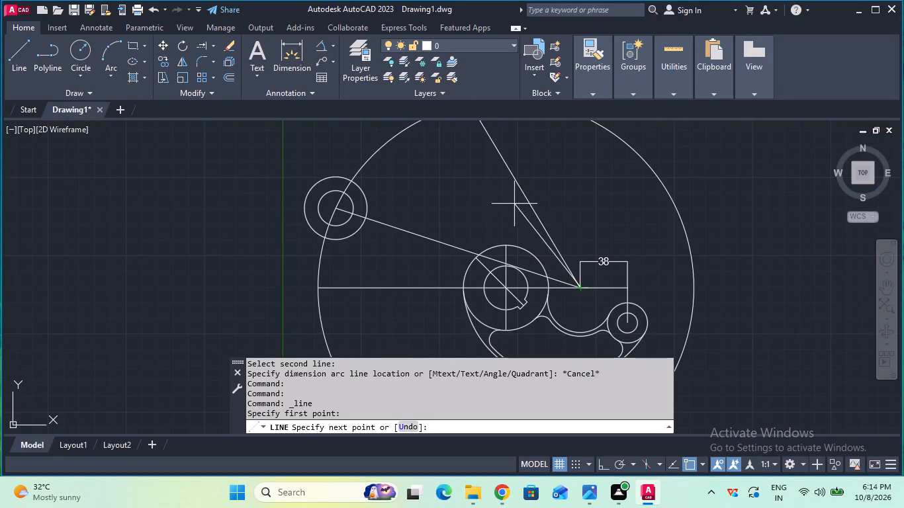
{"action": "scroll", "coordinate": [467, 134], "scroll_direction": "down", "scroll_amount": 1}
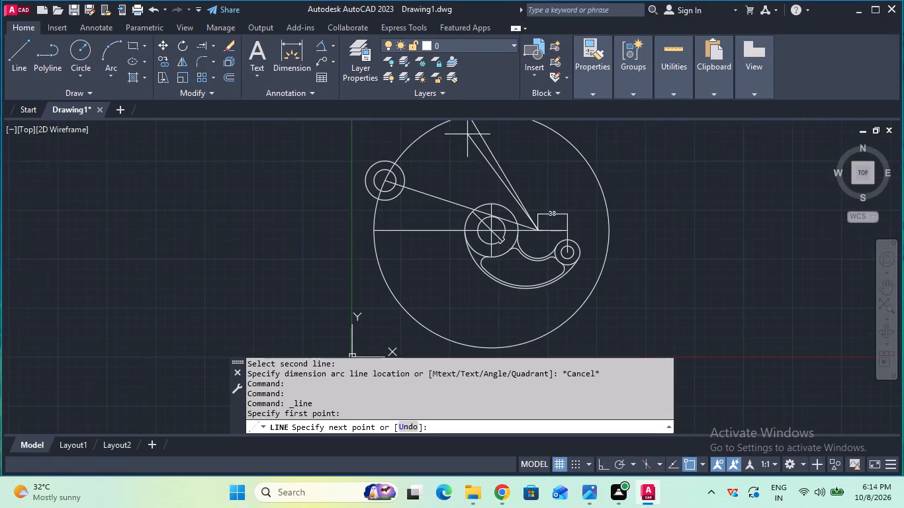
{"action": "scroll", "coordinate": [467, 134], "scroll_direction": "down", "scroll_amount": 1}
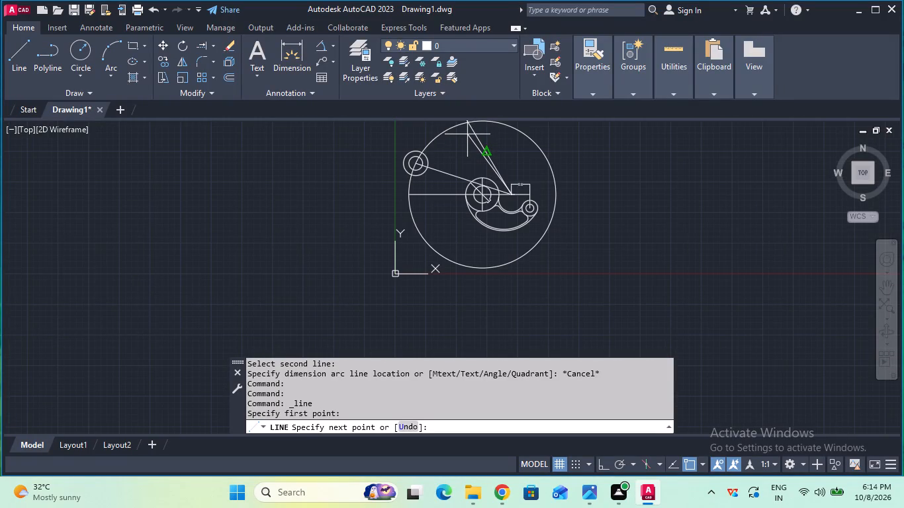
{"action": "middle_click_drag", "start_coordinate": [467, 134], "coordinate": [476, 194]}
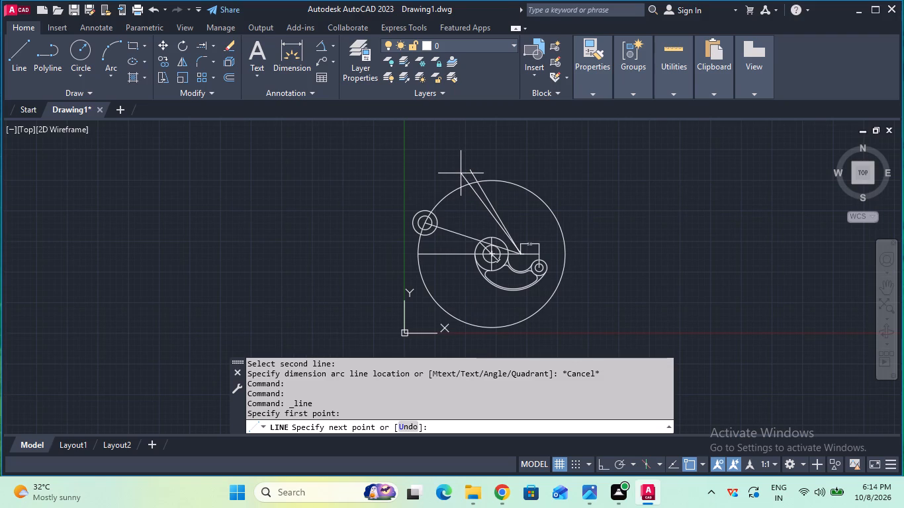
{"action": "left_click", "coordinate": [460, 174]}
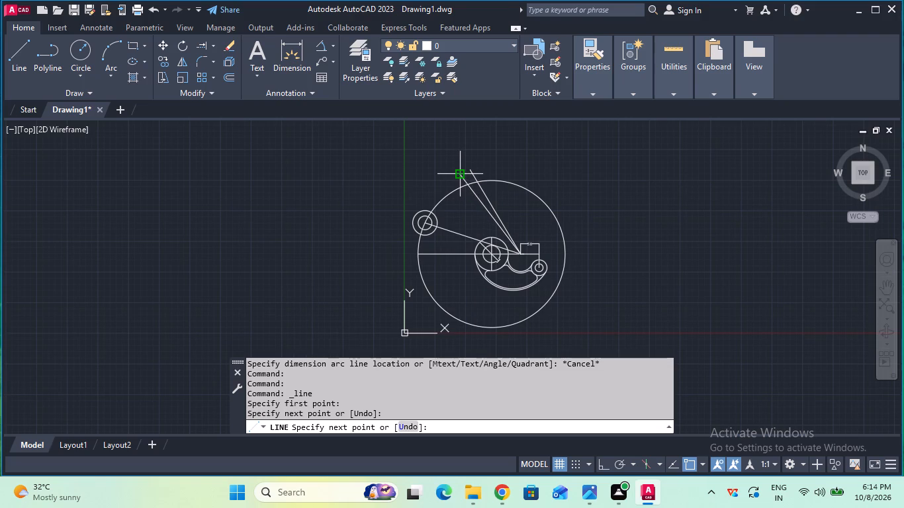
{"action": "key", "text": "Escape"}
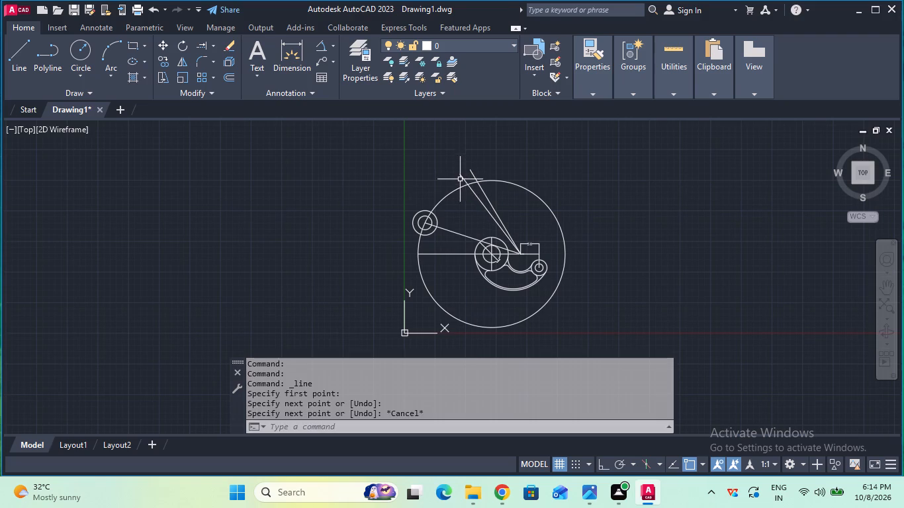
Check the angle between the new, shallower steep line and the horizontal centre line without placing a dimension.
{"action": "scroll", "coordinate": [471, 214], "scroll_direction": "up", "scroll_amount": 2}
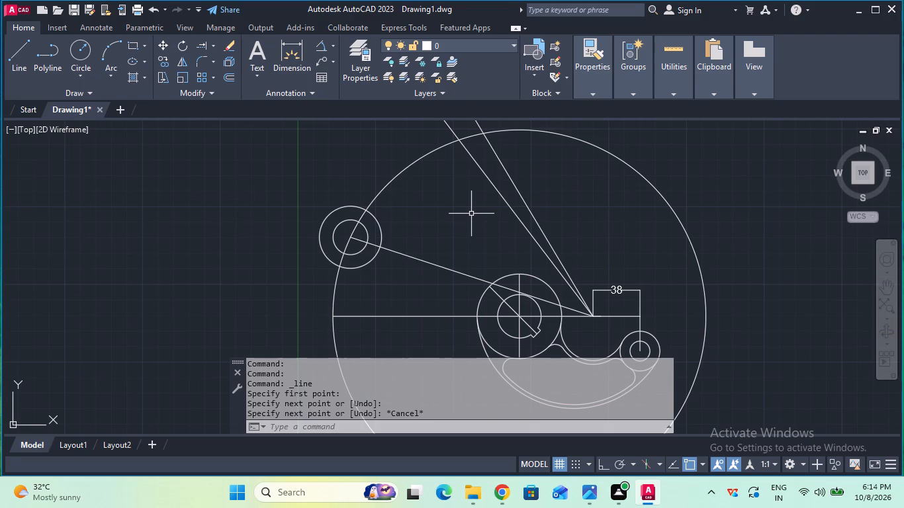
{"action": "scroll", "coordinate": [522, 247], "scroll_direction": "up", "scroll_amount": 1}
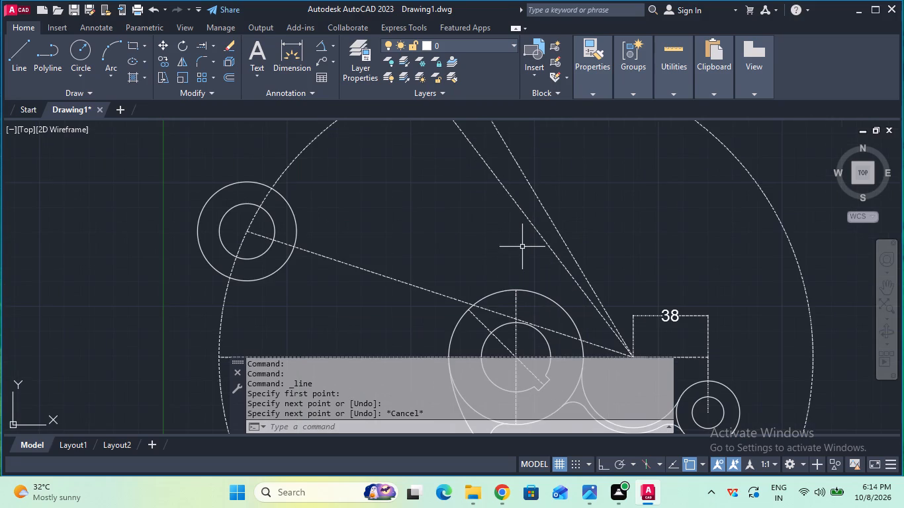
{"action": "left_click", "coordinate": [324, 50]}
{"action": "scroll", "coordinate": [473, 215], "scroll_direction": "down", "scroll_amount": 1}
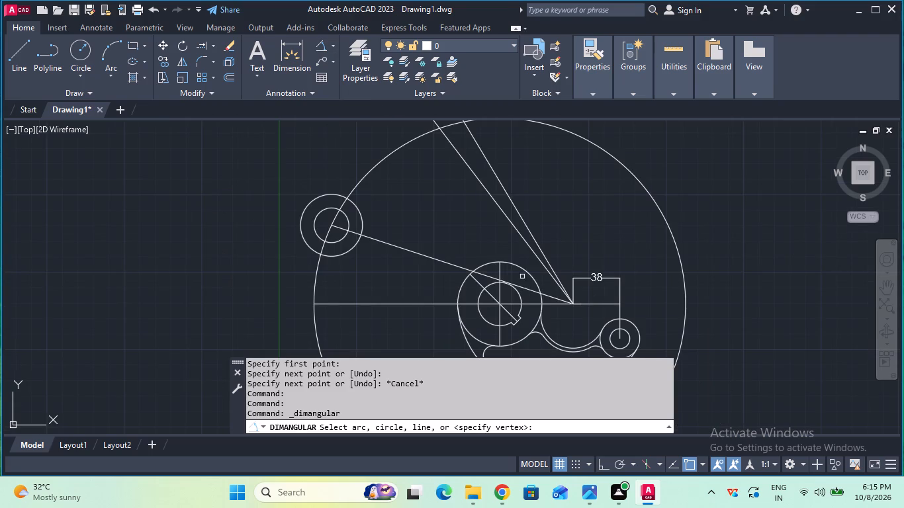
{"action": "left_click", "coordinate": [533, 304]}
{"action": "left_click", "coordinate": [551, 277]}
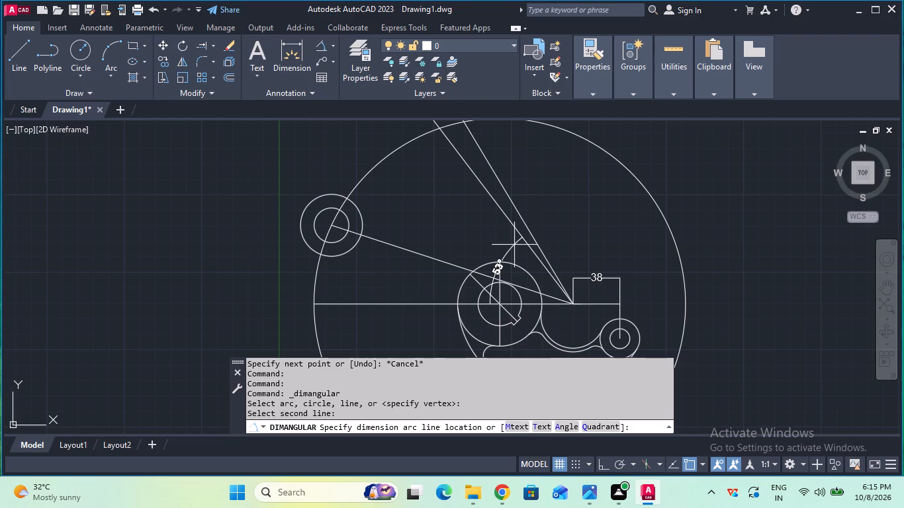
{"action": "key", "text": "Escape"}
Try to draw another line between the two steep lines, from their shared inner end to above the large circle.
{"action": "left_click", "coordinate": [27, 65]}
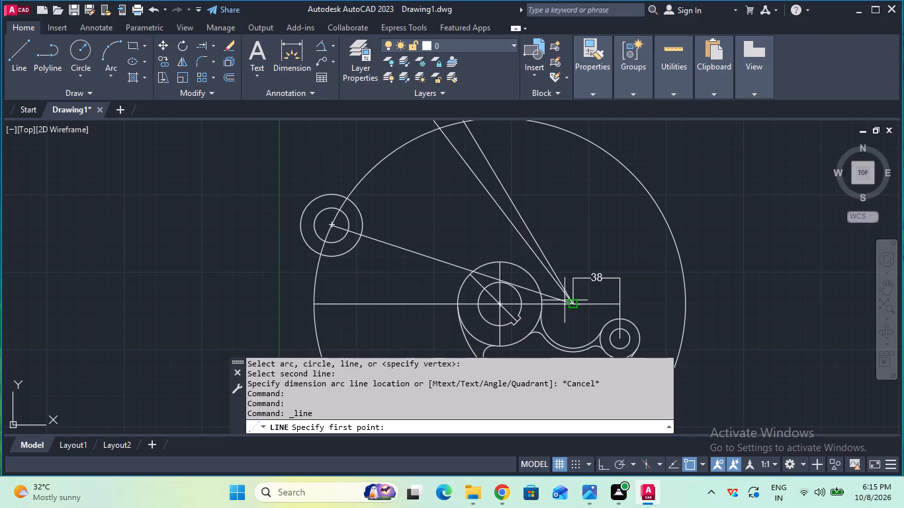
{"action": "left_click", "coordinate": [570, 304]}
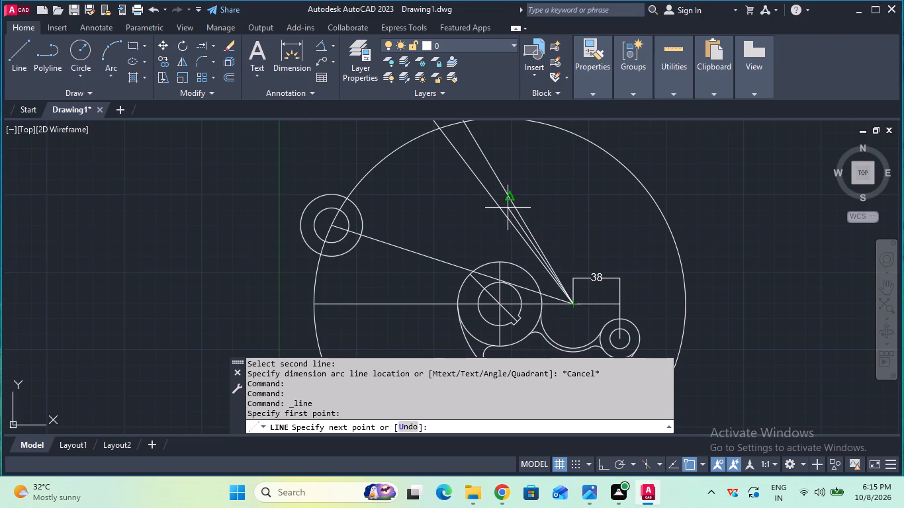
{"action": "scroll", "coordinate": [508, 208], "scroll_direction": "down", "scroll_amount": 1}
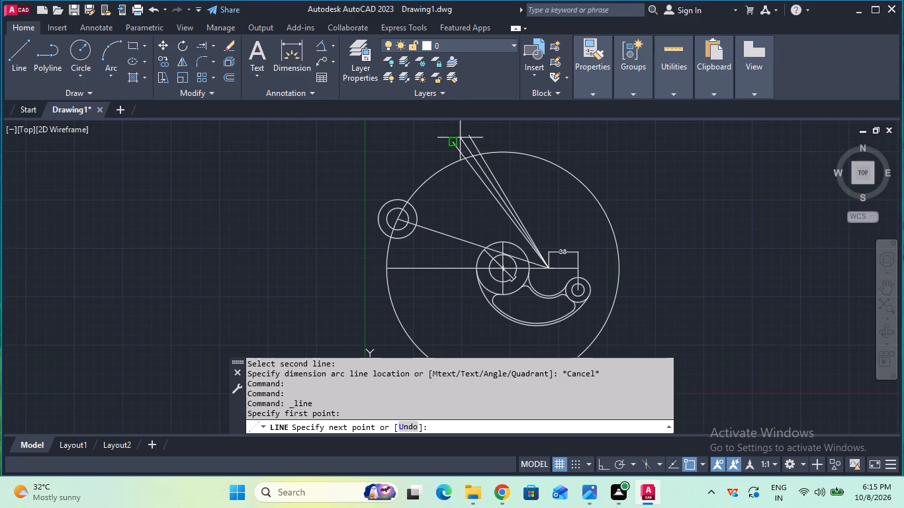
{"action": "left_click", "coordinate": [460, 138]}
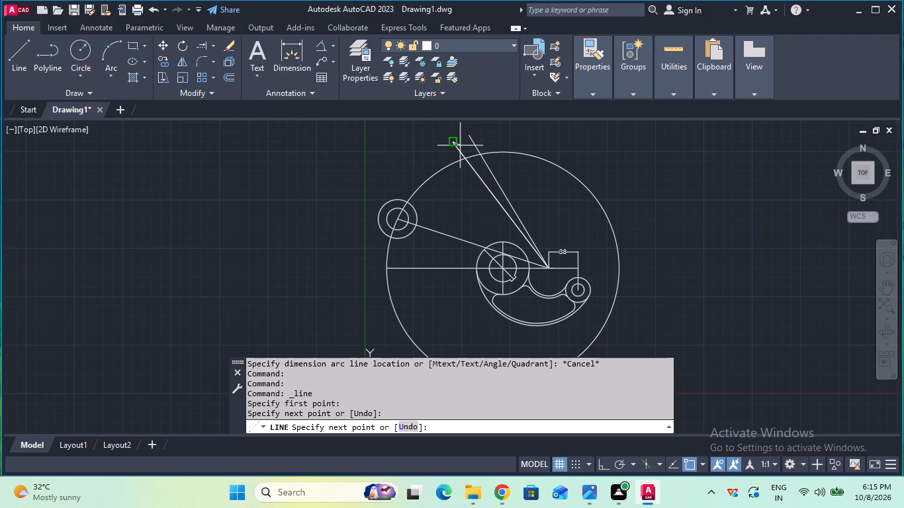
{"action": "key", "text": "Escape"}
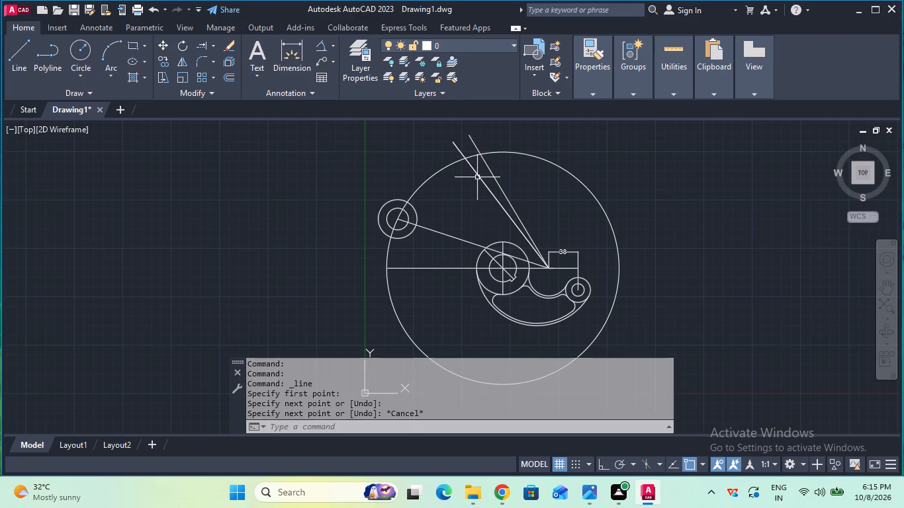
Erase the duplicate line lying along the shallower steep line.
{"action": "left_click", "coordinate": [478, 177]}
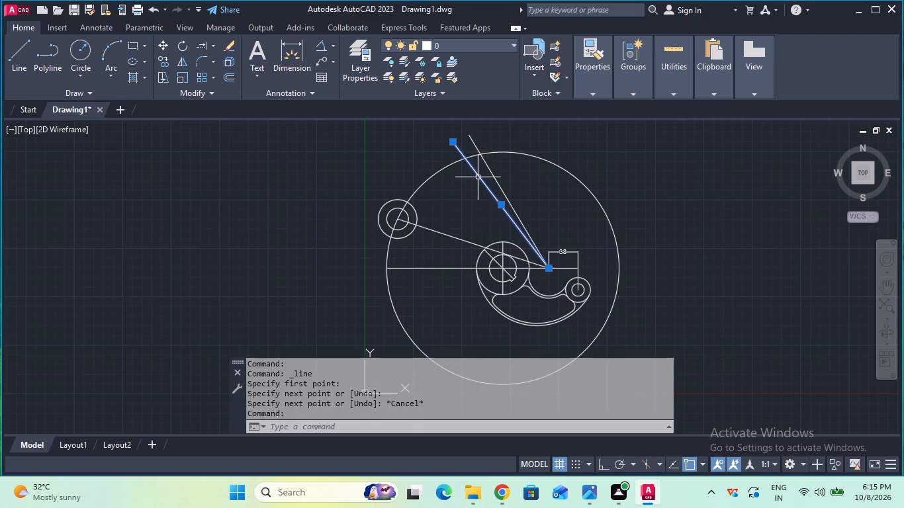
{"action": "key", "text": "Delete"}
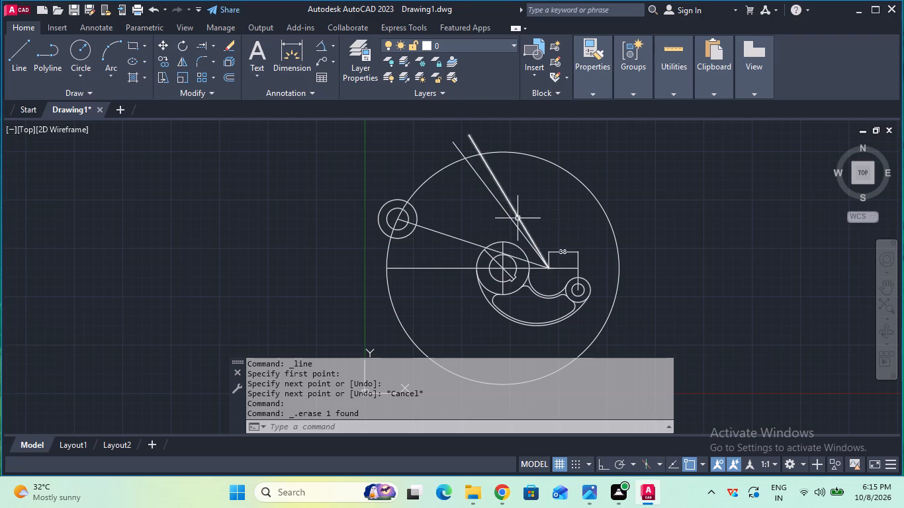
Draw a line from the steep lines' shared inner end, running between them and extending past their outer ends above the large circle.
{"action": "scroll", "coordinate": [518, 219], "scroll_direction": "up", "scroll_amount": 2}
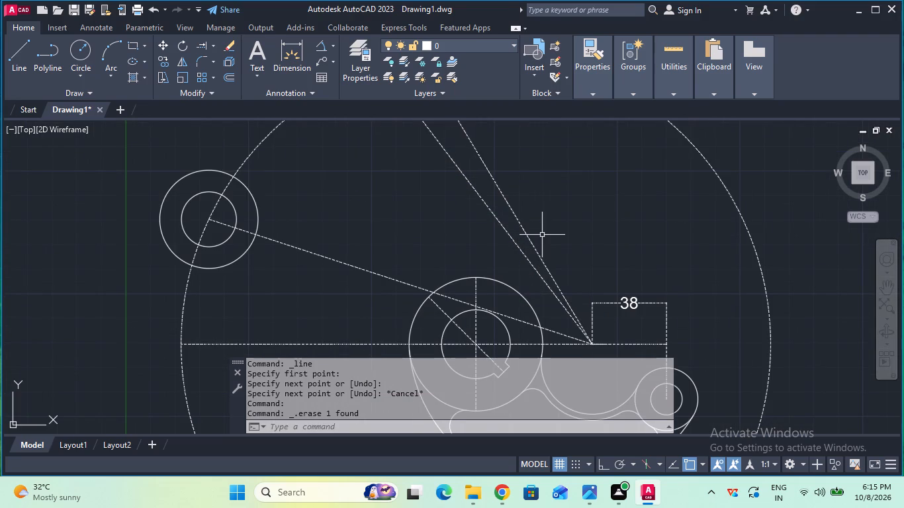
{"action": "middle_click_drag", "start_coordinate": [555, 199], "coordinate": [598, 322]}
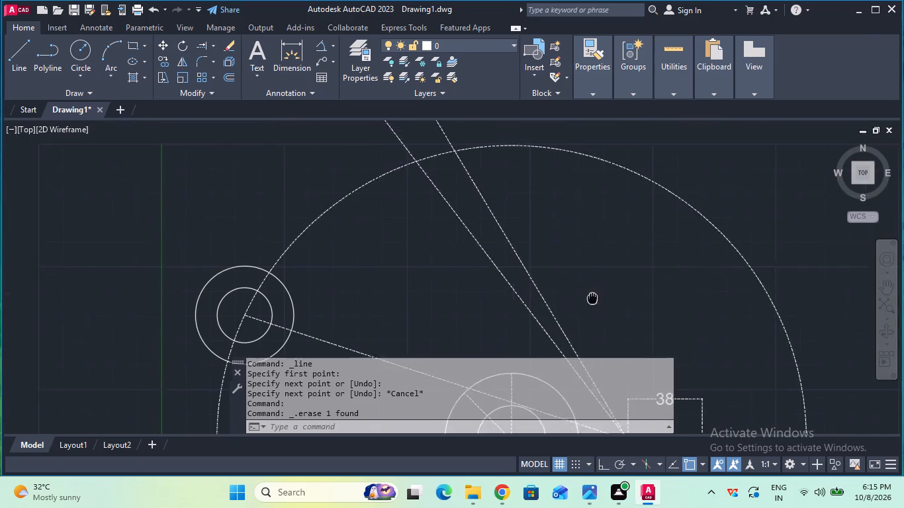
{"action": "middle_click_drag", "start_coordinate": [598, 322], "coordinate": [606, 349]}
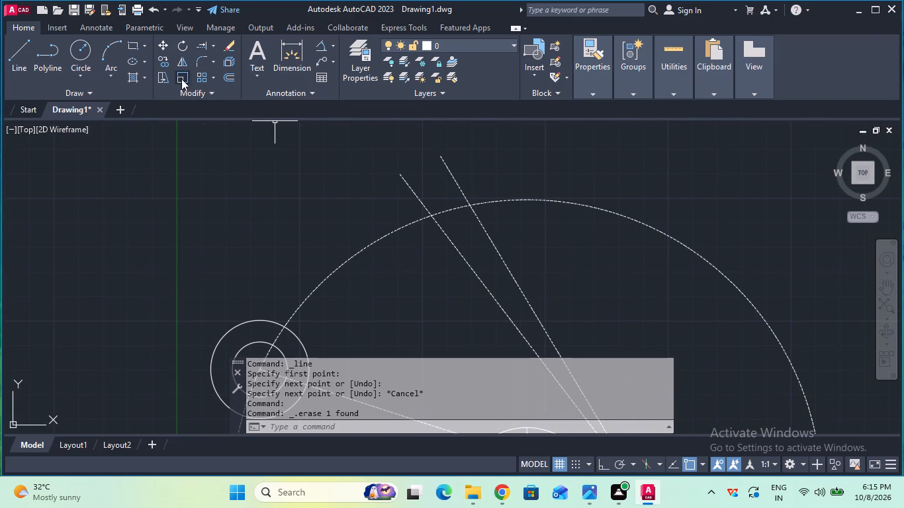
{"action": "left_click", "coordinate": [26, 65]}
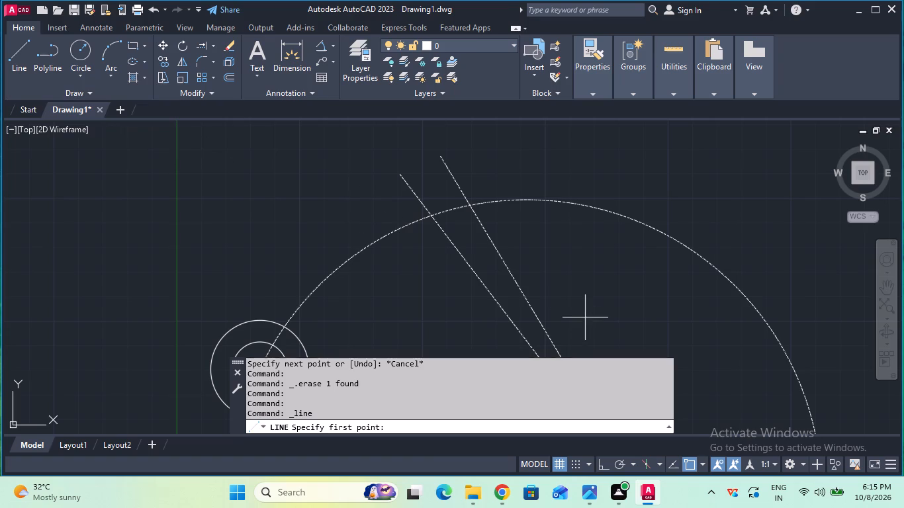
{"action": "middle_click_drag", "start_coordinate": [592, 325], "coordinate": [616, 111]}
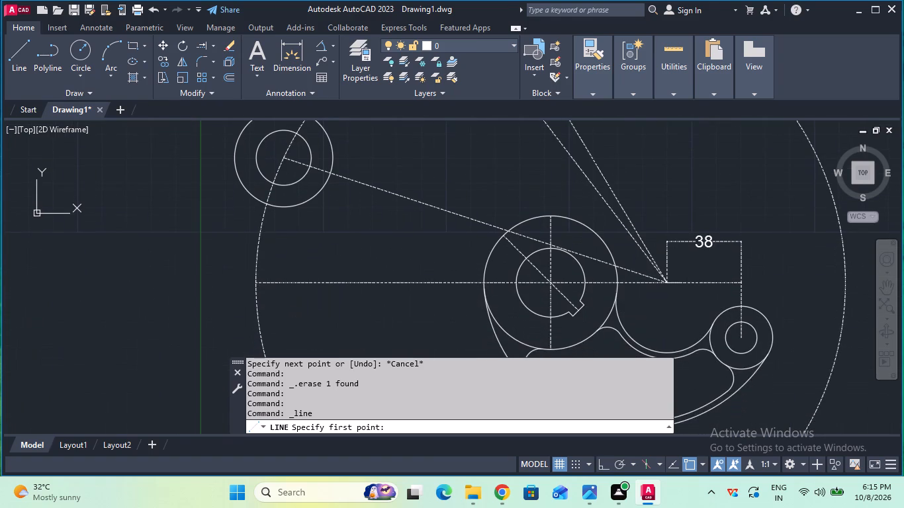
{"action": "middle_click_drag", "start_coordinate": [616, 111], "coordinate": [611, 160]}
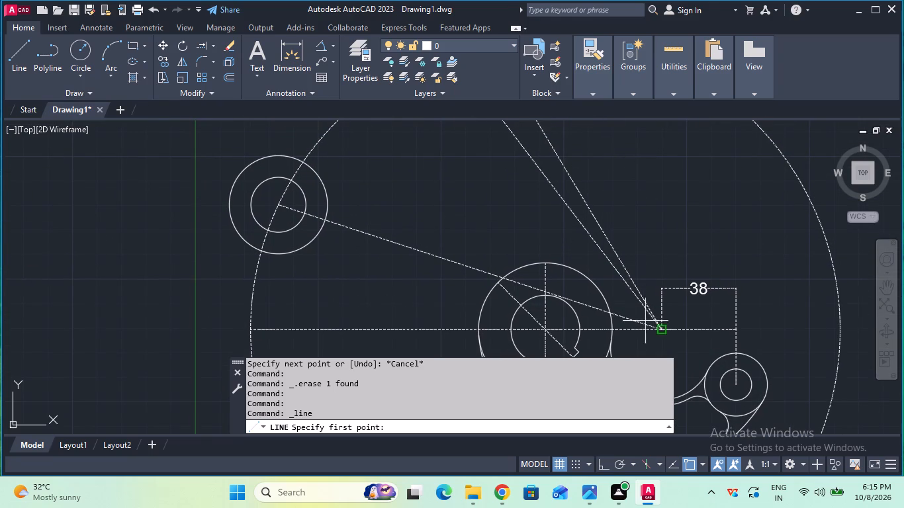
{"action": "left_click", "coordinate": [659, 329]}
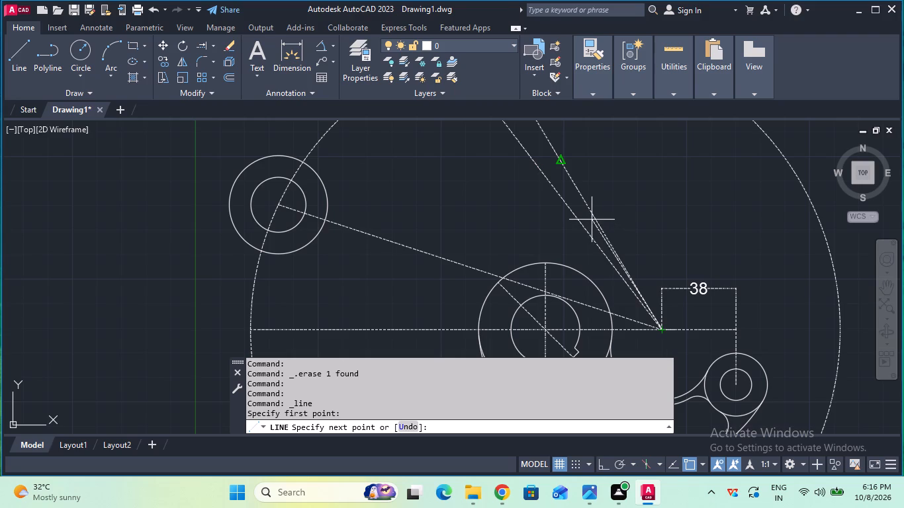
{"action": "scroll", "coordinate": [586, 222], "scroll_direction": "down", "scroll_amount": 1}
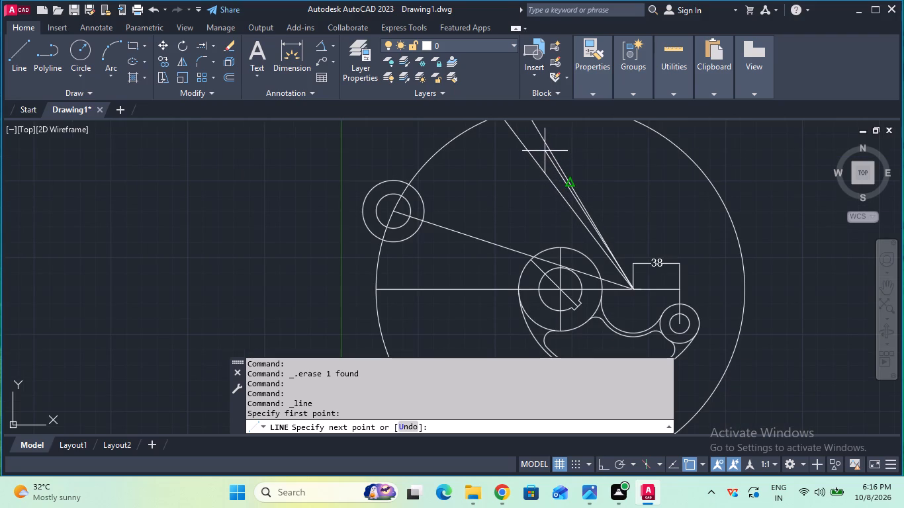
{"action": "scroll", "coordinate": [544, 150], "scroll_direction": "down", "scroll_amount": 1}
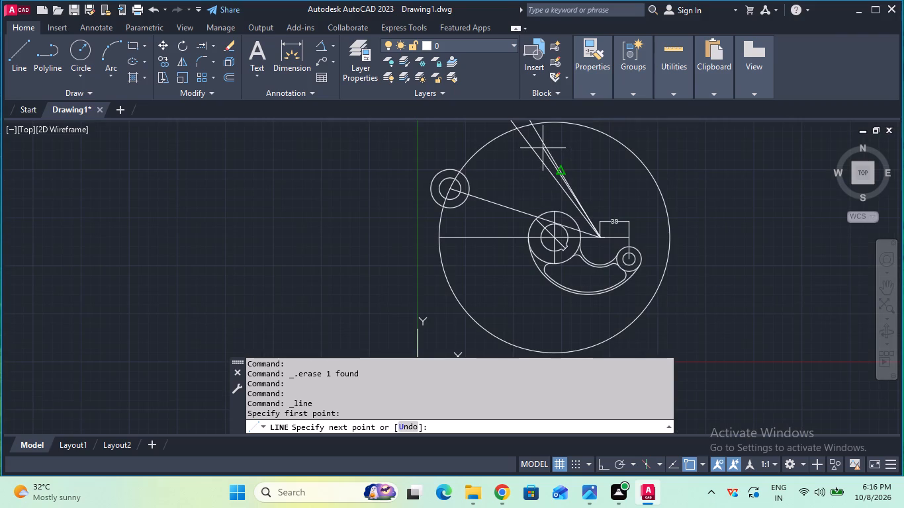
{"action": "scroll", "coordinate": [532, 132], "scroll_direction": "down", "scroll_amount": 1}
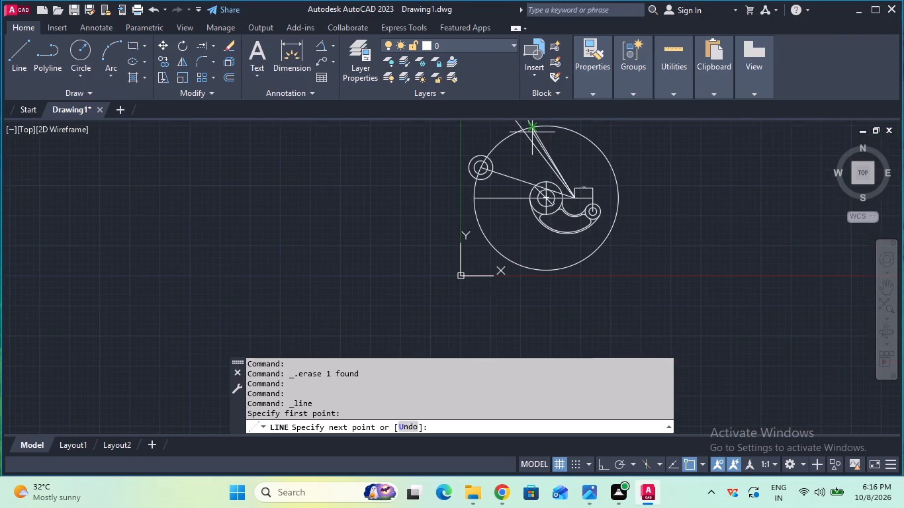
{"action": "scroll", "coordinate": [532, 132], "scroll_direction": "down", "scroll_amount": 1}
{"action": "middle_click_drag", "start_coordinate": [532, 132], "coordinate": [533, 221]}
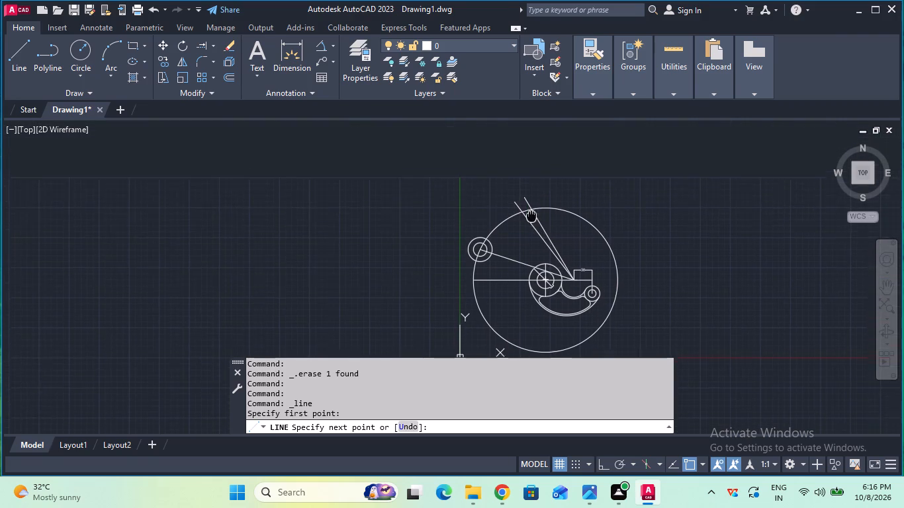
{"action": "middle_click_drag", "start_coordinate": [533, 221], "coordinate": [540, 252]}
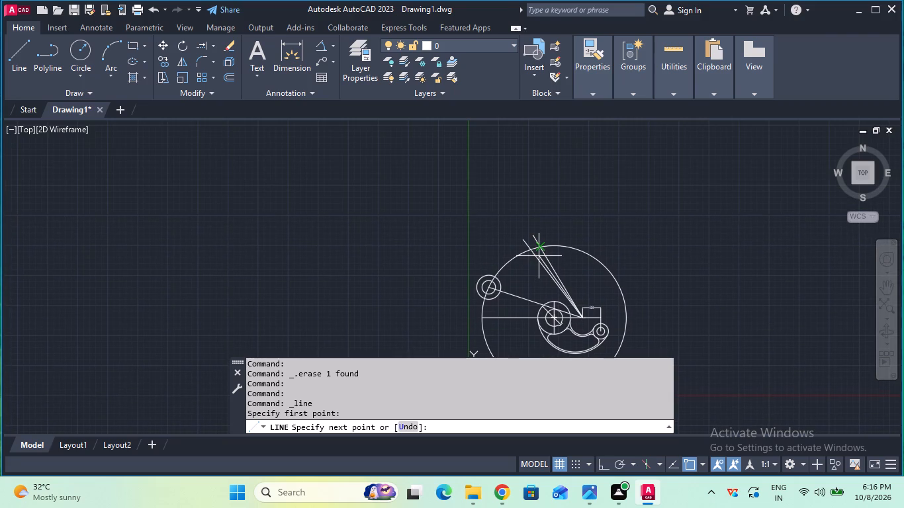
{"action": "left_click", "coordinate": [519, 222]}
{"action": "key", "text": "Escape"}
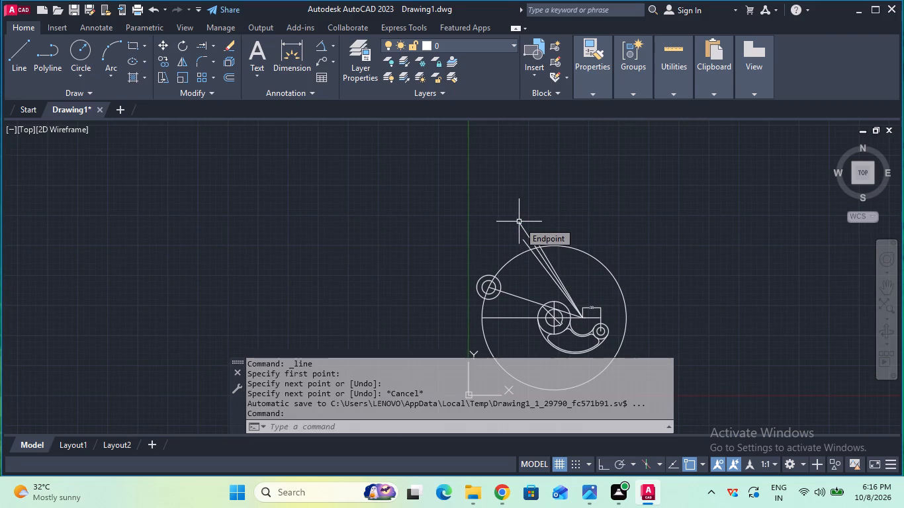
Check the angle between the newly drawn middle steep line and the horizontal centre line without placing a dimension.
{"action": "scroll", "coordinate": [551, 273], "scroll_direction": "up", "scroll_amount": 2}
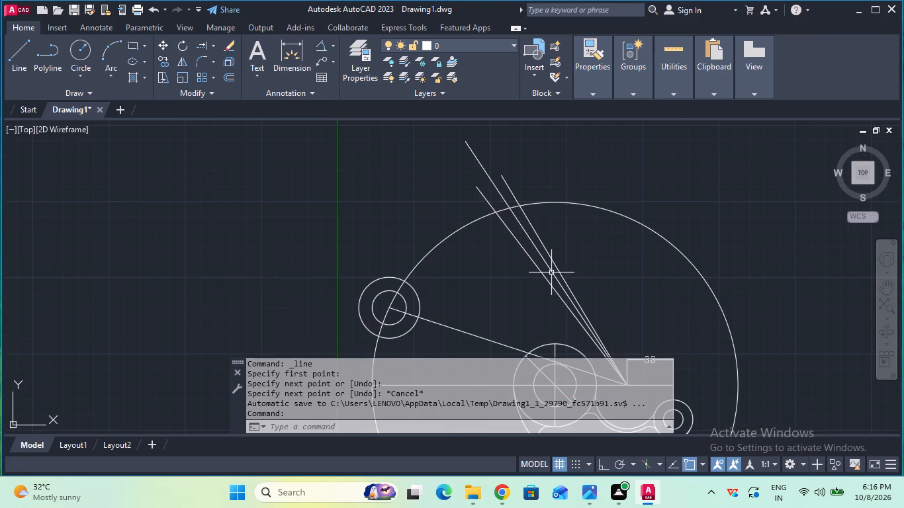
{"action": "middle_click_drag", "start_coordinate": [557, 326], "coordinate": [536, 240]}
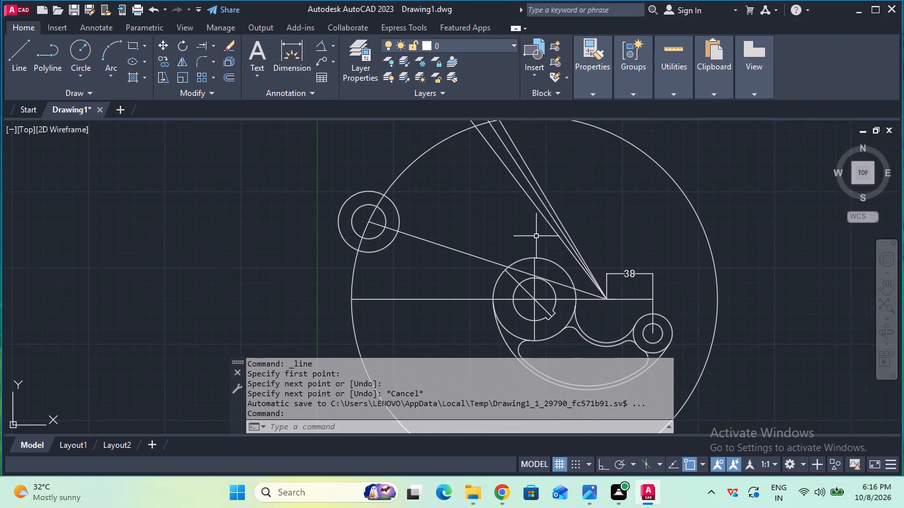
{"action": "left_click", "coordinate": [319, 48]}
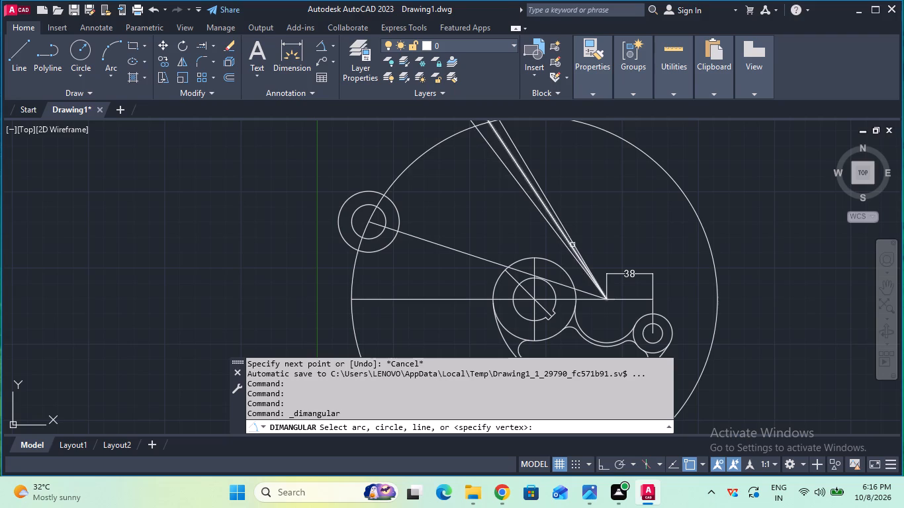
{"action": "left_click", "coordinate": [572, 245]}
{"action": "left_click", "coordinate": [561, 299]}
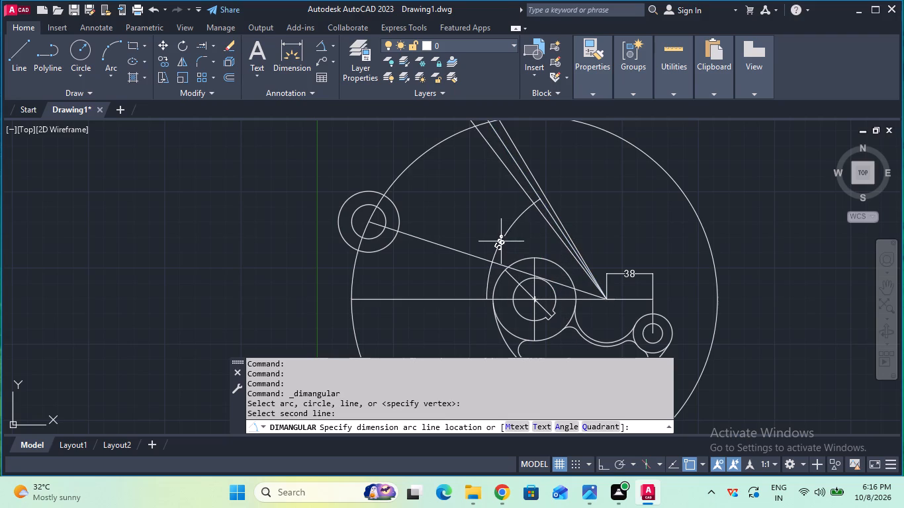
{"action": "scroll", "coordinate": [501, 241], "scroll_direction": "down", "scroll_amount": 1}
{"action": "scroll", "coordinate": [501, 241], "scroll_direction": "up", "scroll_amount": 1}
{"action": "scroll", "coordinate": [501, 241], "scroll_direction": "down", "scroll_amount": 2}
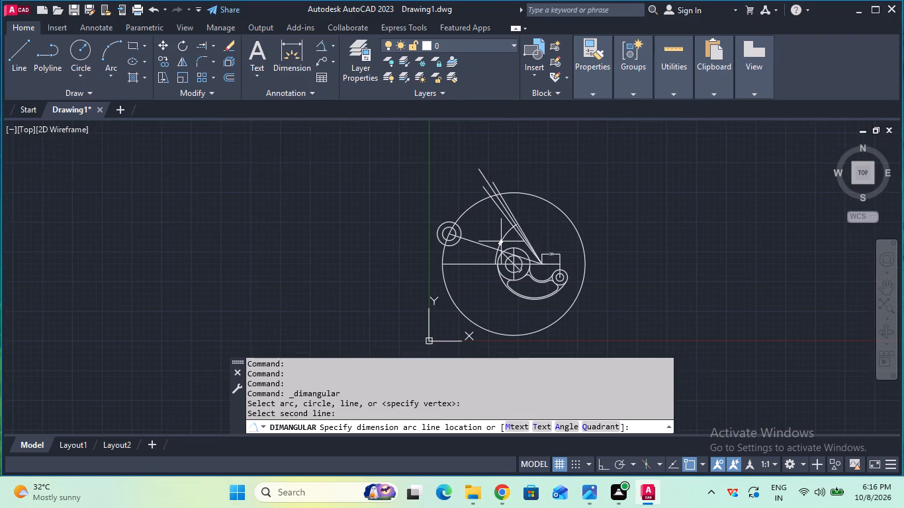
{"action": "scroll", "coordinate": [501, 241], "scroll_direction": "up", "scroll_amount": 3}
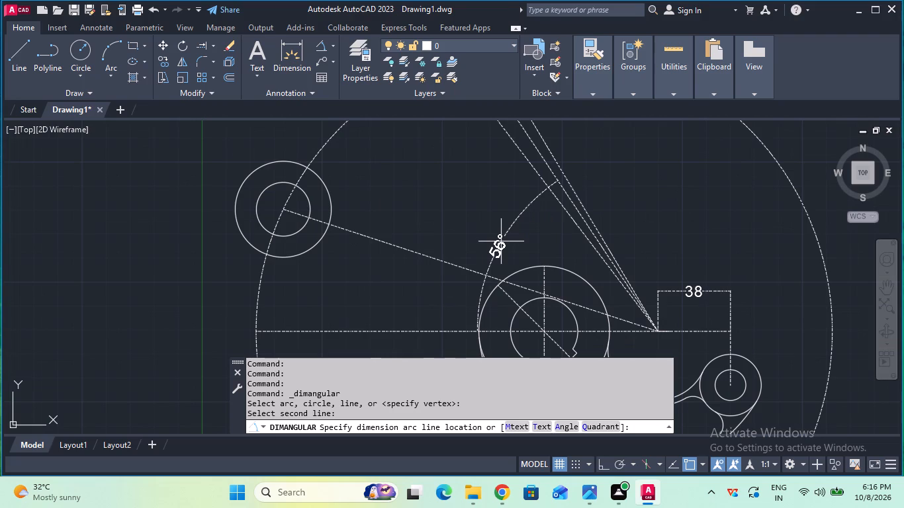
{"action": "key", "text": "Escape"}
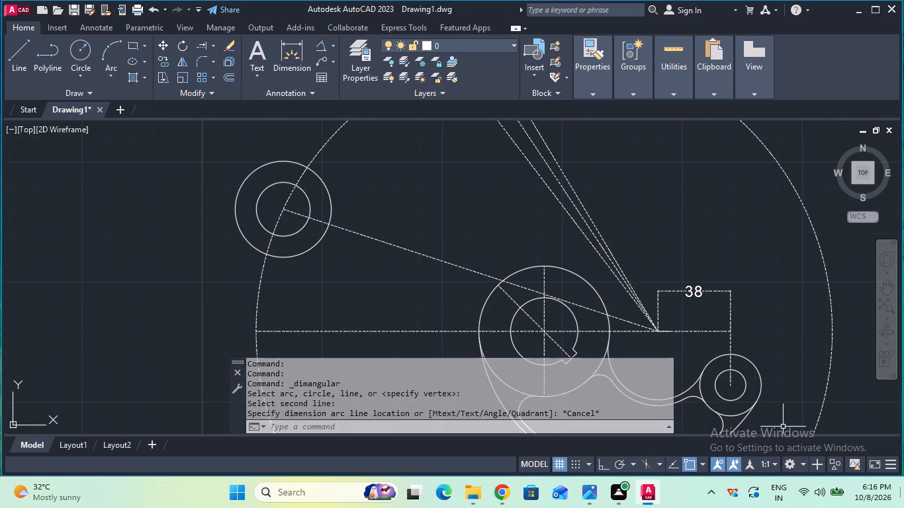
Draw a line from the steep lines' shared inner end, between the middle and steepest lines, at about 58° to the horizontal, ending above the large circle.
{"action": "left_click", "coordinate": [21, 52]}
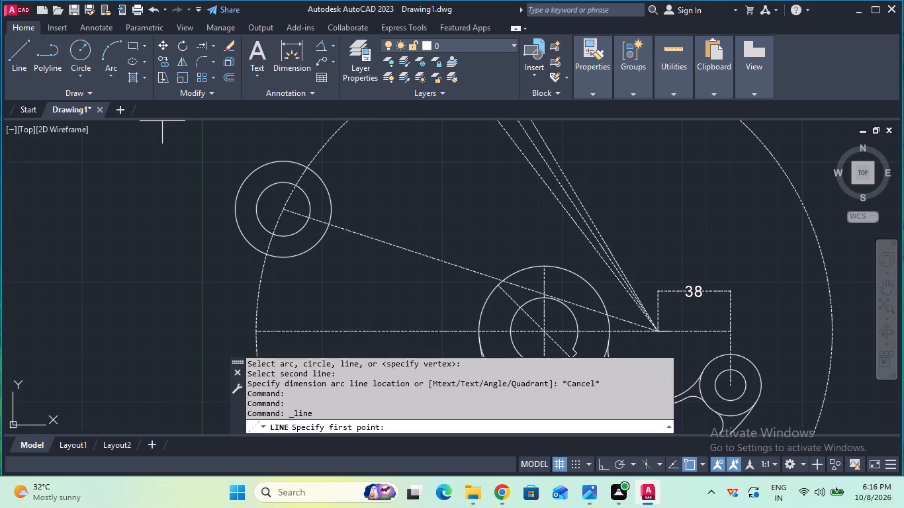
{"action": "left_click", "coordinate": [656, 330]}
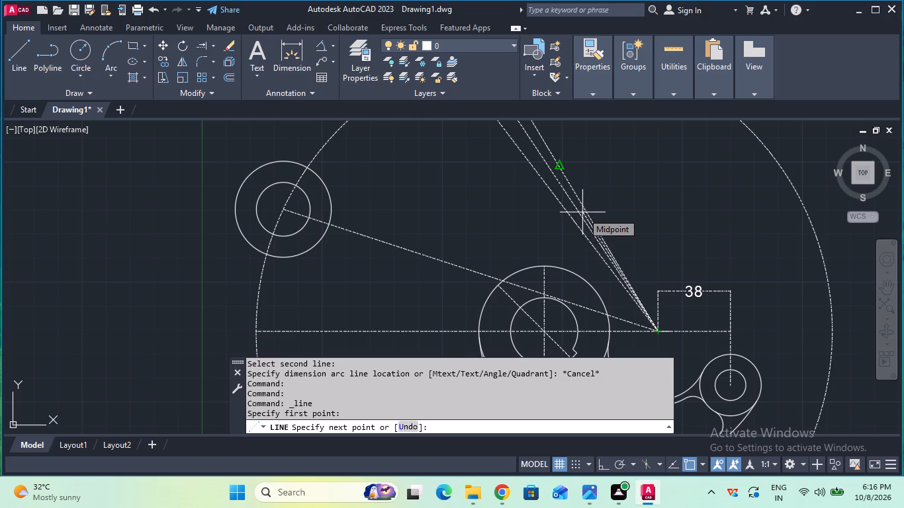
{"action": "middle_click_drag", "start_coordinate": [582, 212], "coordinate": [651, 386]}
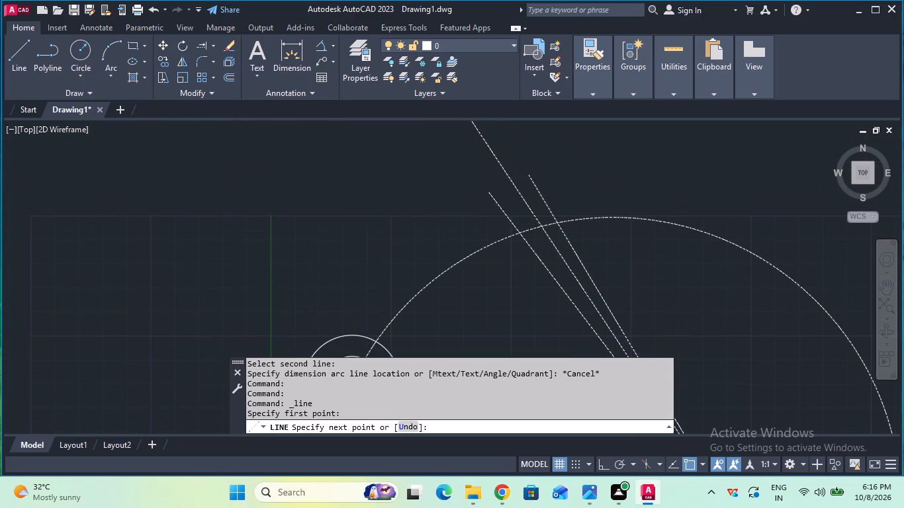
{"action": "middle_click_drag", "start_coordinate": [651, 386], "coordinate": [657, 394]}
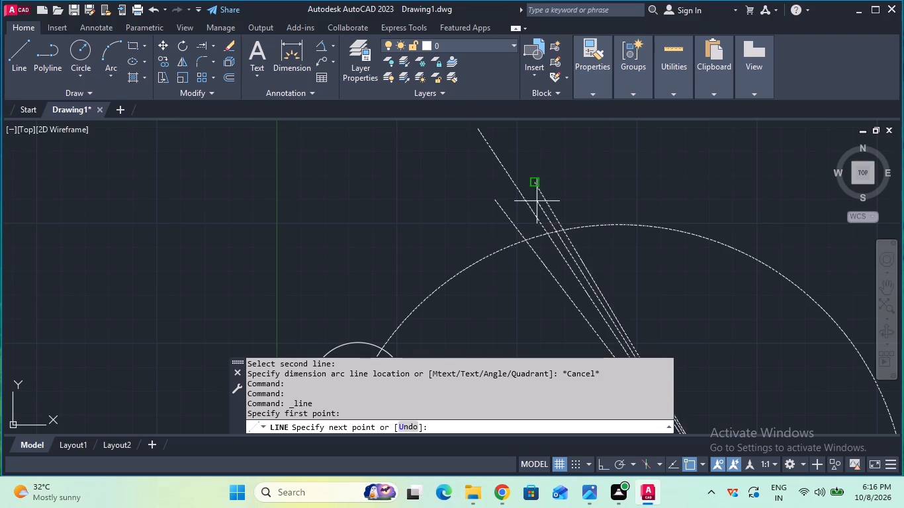
{"action": "left_click", "coordinate": [504, 148]}
{"action": "key", "text": "Escape"}
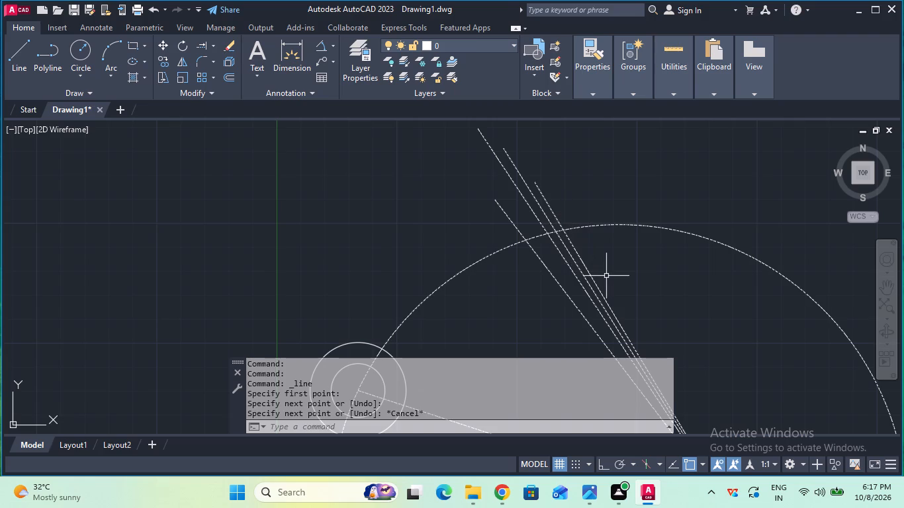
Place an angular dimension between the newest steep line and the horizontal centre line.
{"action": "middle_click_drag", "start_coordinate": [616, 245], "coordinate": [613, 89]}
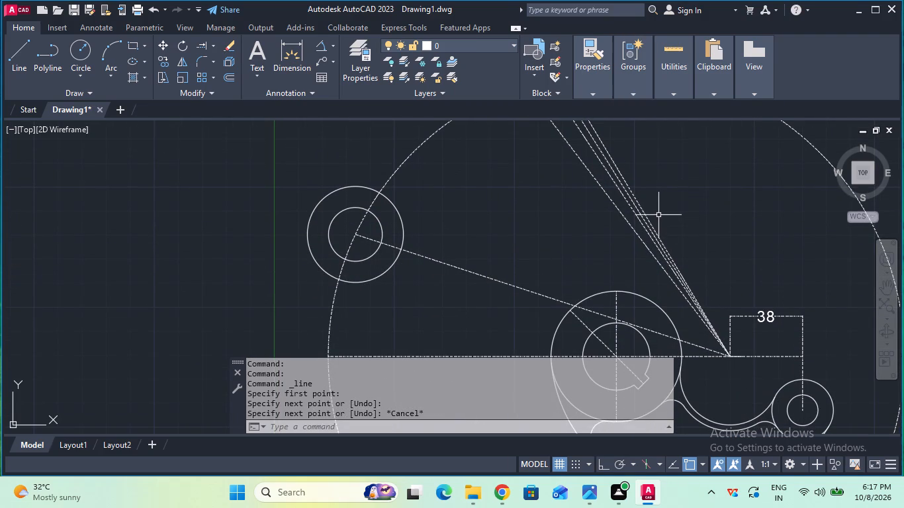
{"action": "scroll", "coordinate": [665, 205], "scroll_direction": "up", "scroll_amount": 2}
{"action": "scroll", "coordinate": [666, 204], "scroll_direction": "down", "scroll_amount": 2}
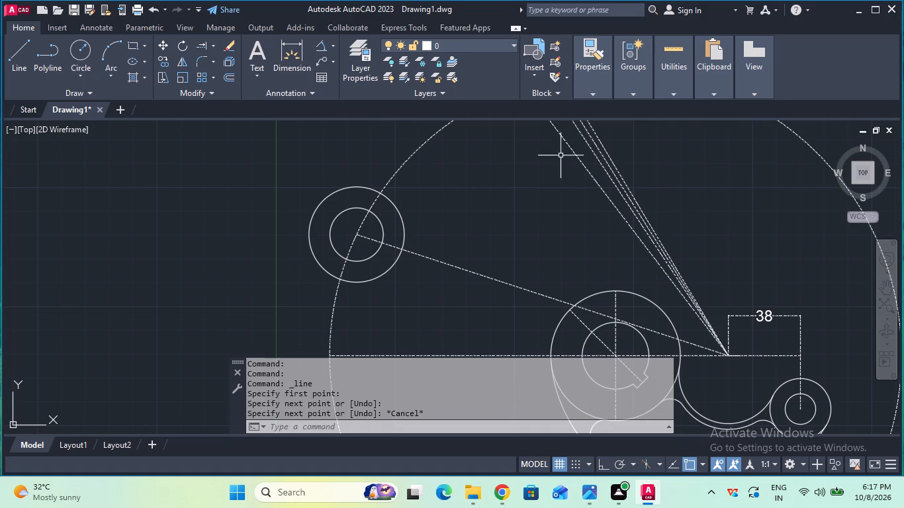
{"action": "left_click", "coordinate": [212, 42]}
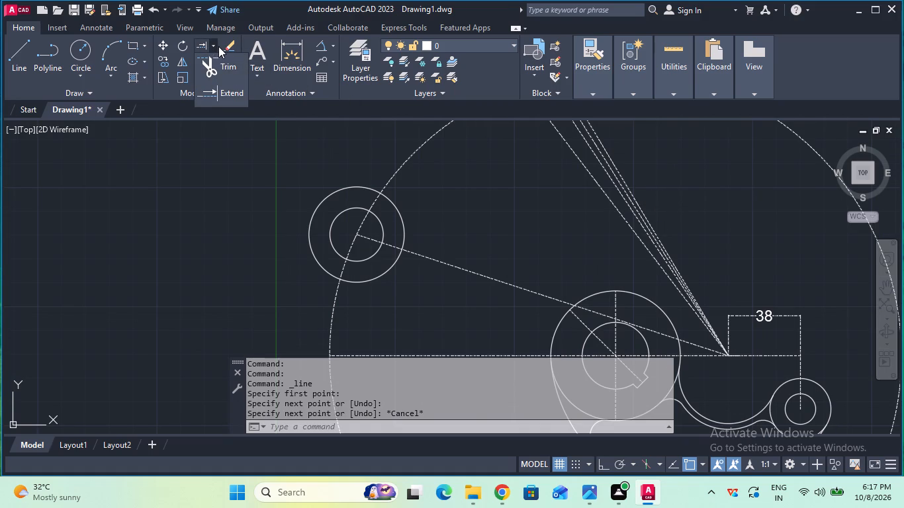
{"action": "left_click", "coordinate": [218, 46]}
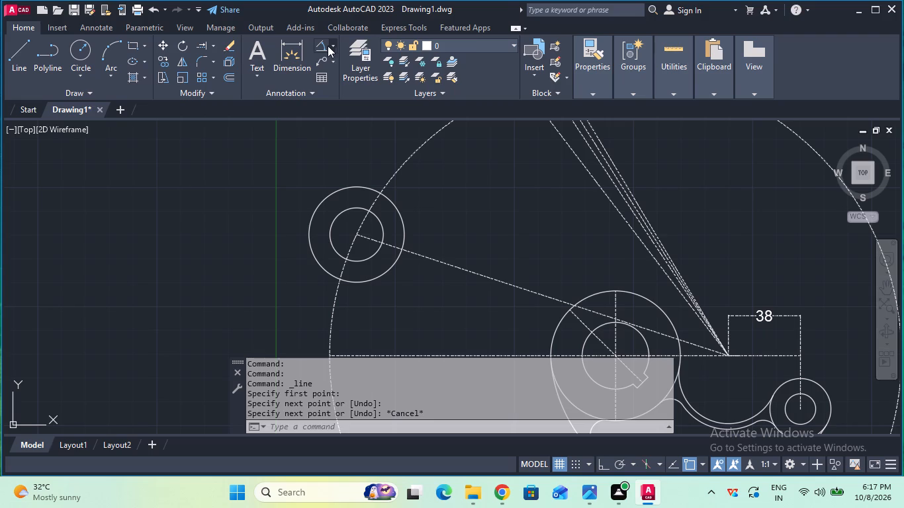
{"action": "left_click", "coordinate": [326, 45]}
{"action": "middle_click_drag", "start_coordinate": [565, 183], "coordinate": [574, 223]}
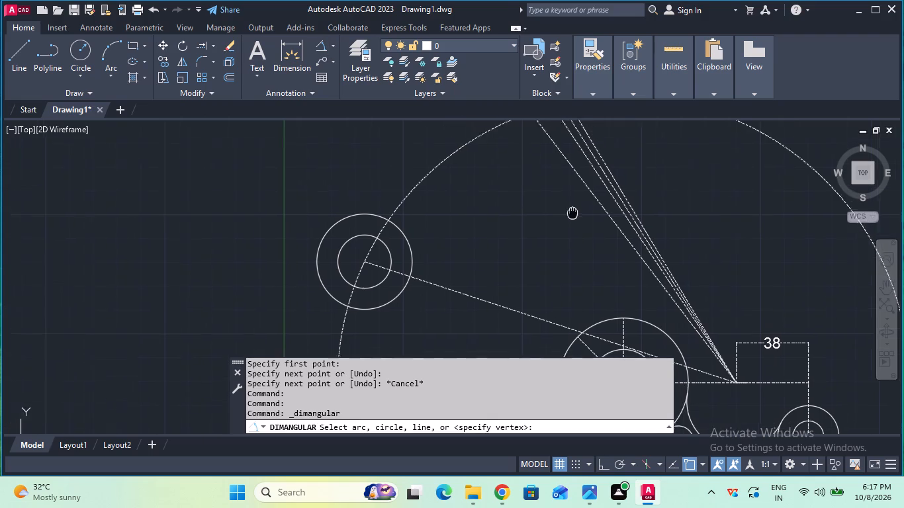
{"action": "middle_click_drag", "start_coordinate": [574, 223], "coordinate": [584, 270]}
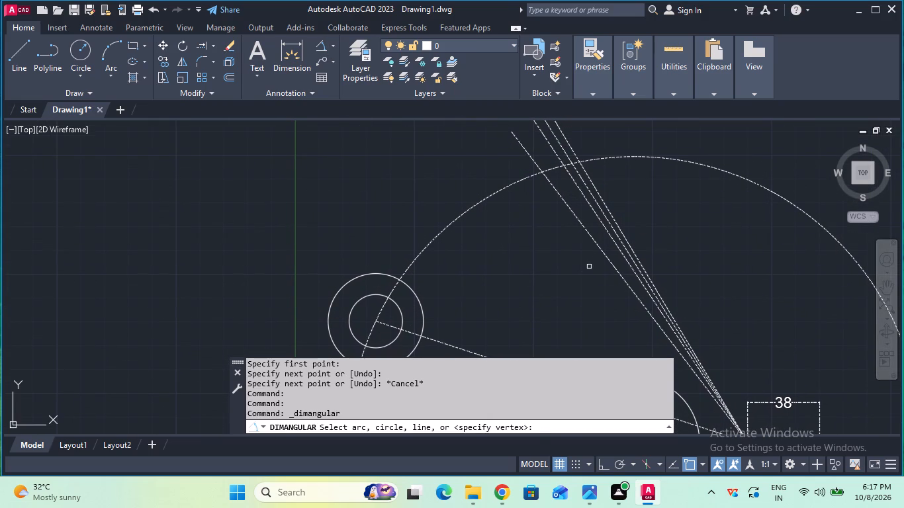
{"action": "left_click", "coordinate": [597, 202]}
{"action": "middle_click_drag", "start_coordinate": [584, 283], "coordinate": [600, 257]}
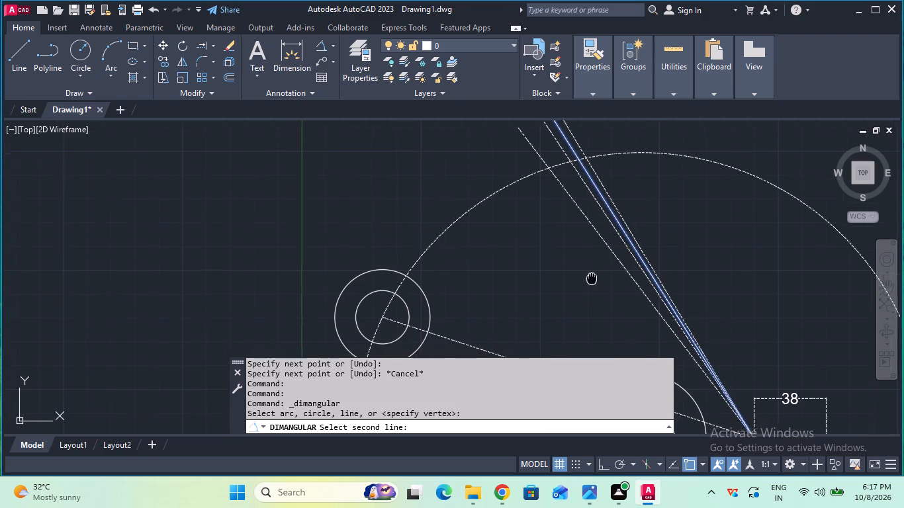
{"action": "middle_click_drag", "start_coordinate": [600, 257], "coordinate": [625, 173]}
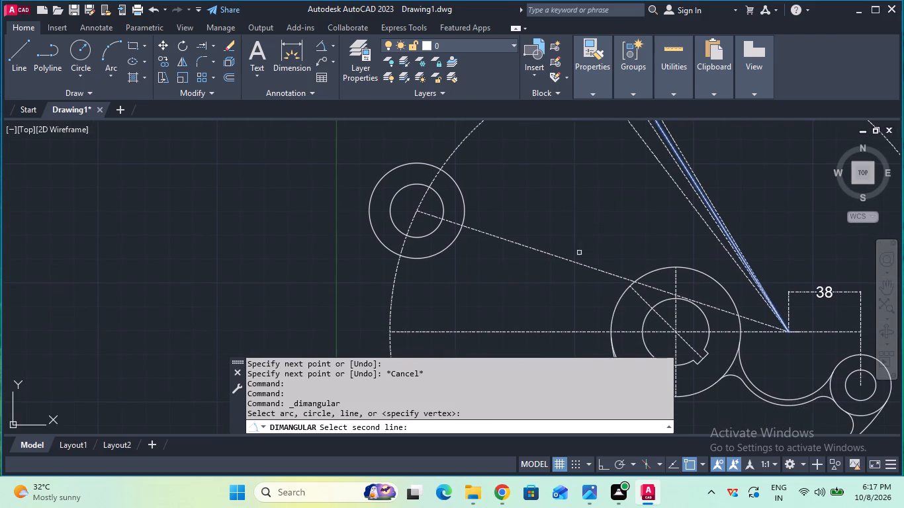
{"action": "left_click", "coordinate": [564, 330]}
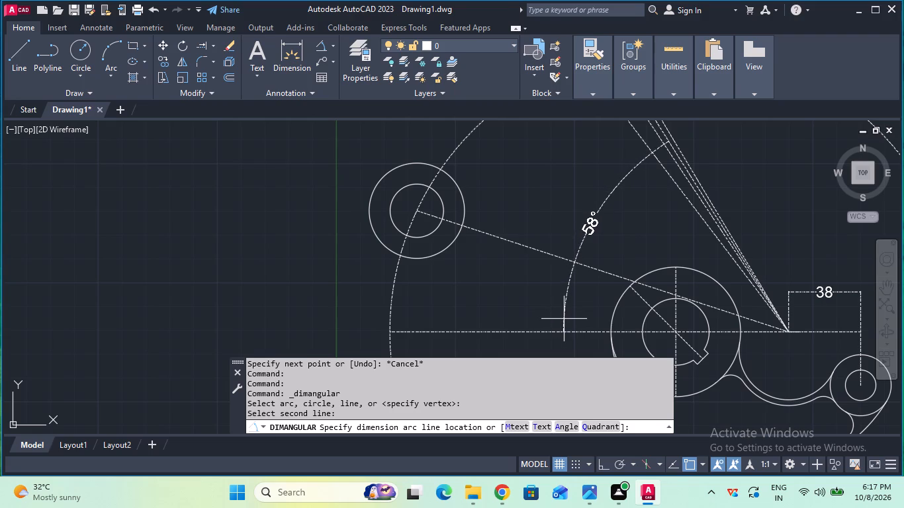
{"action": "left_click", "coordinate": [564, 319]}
Draw a line from the shared inner end, between the longest steep line and the dimensioned line, extending past their outer ends above the large circle.
{"action": "middle_click_drag", "start_coordinate": [662, 259], "coordinate": [662, 258]}
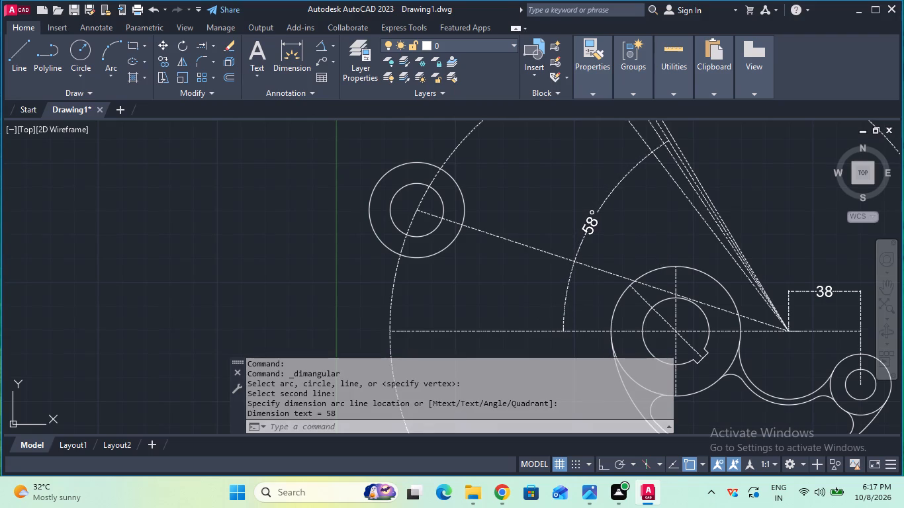
{"action": "middle_click_drag", "start_coordinate": [662, 258], "coordinate": [668, 404]}
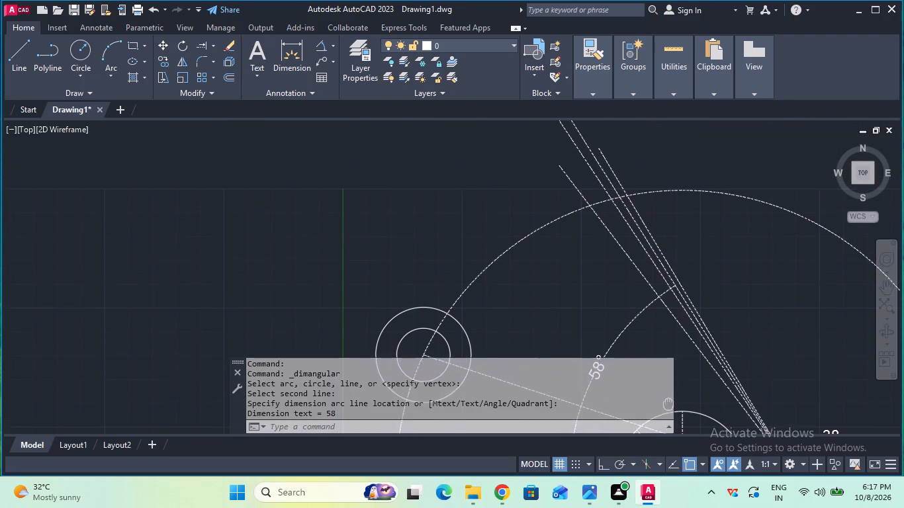
{"action": "middle_click_drag", "start_coordinate": [668, 404], "coordinate": [669, 341]}
{"action": "scroll", "coordinate": [666, 423], "scroll_direction": "down", "scroll_amount": 1}
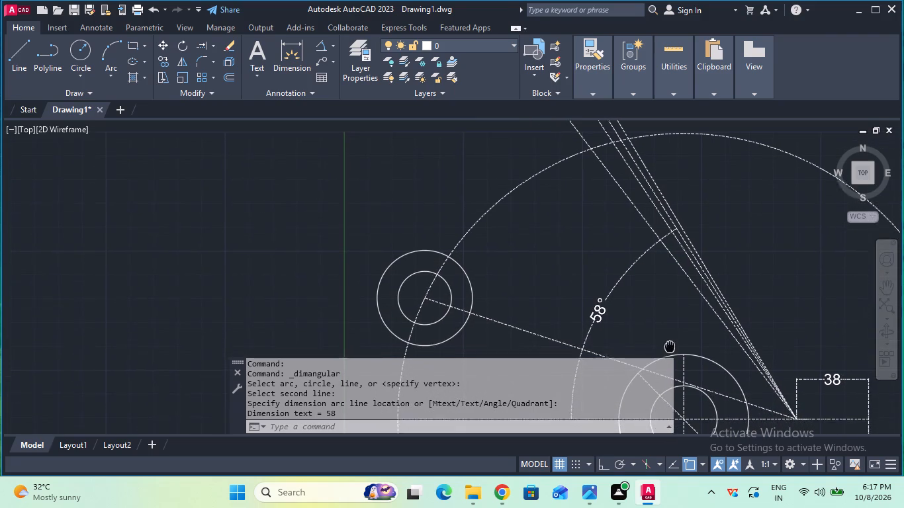
{"action": "middle_click_drag", "start_coordinate": [669, 341], "coordinate": [668, 340]}
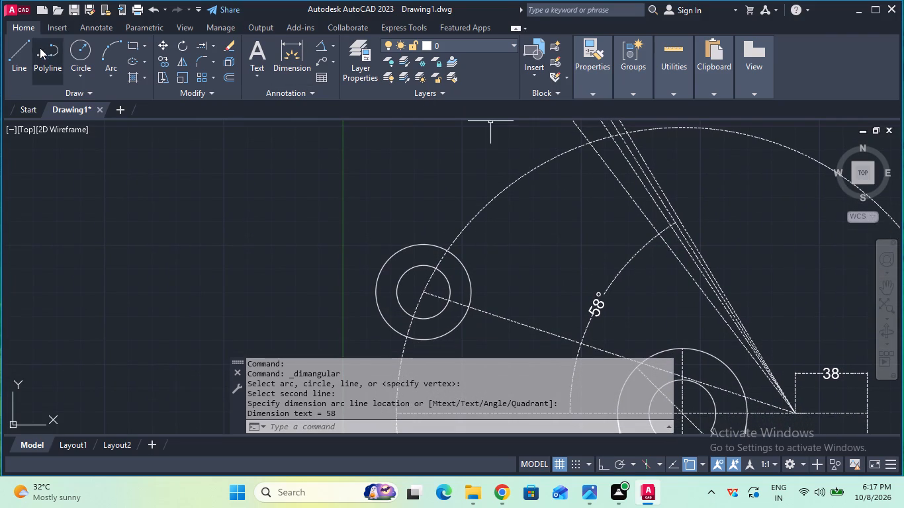
{"action": "left_click", "coordinate": [14, 56]}
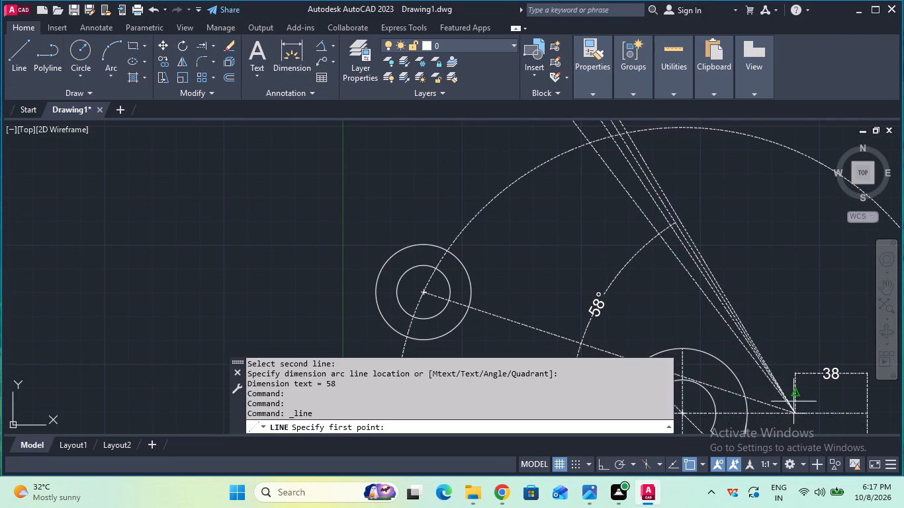
{"action": "left_click", "coordinate": [795, 412]}
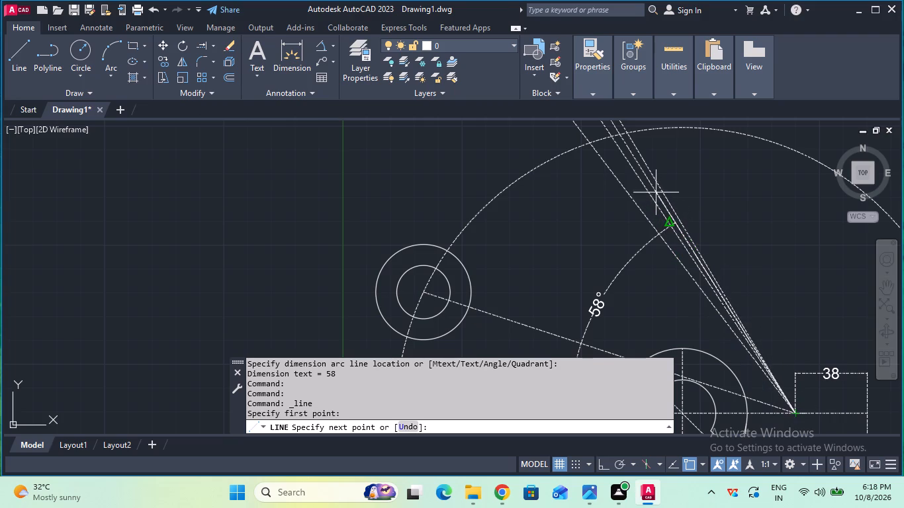
{"action": "middle_click_drag", "start_coordinate": [653, 189], "coordinate": [694, 273]}
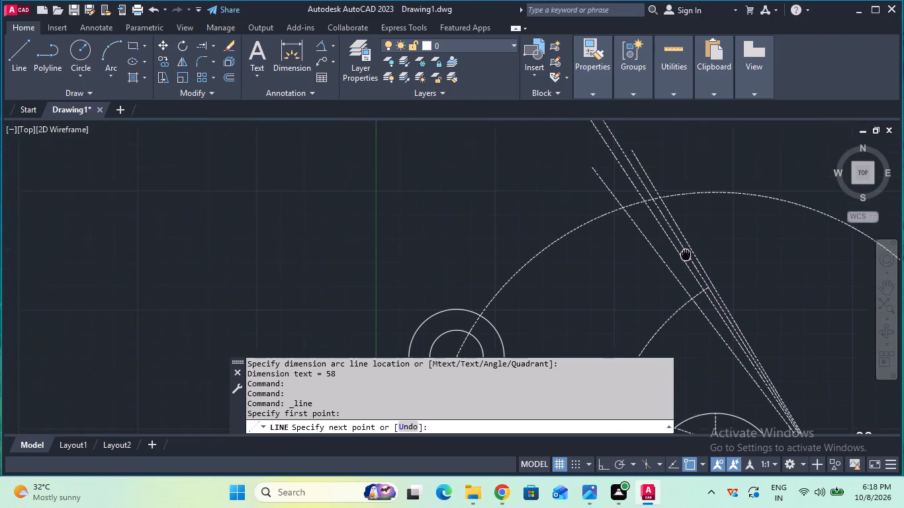
{"action": "middle_click_drag", "start_coordinate": [694, 273], "coordinate": [725, 352]}
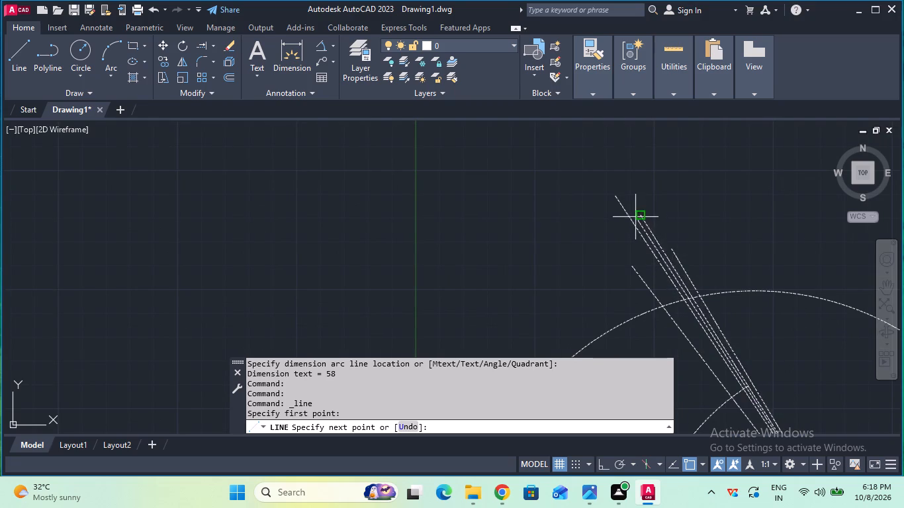
{"action": "left_click", "coordinate": [602, 165]}
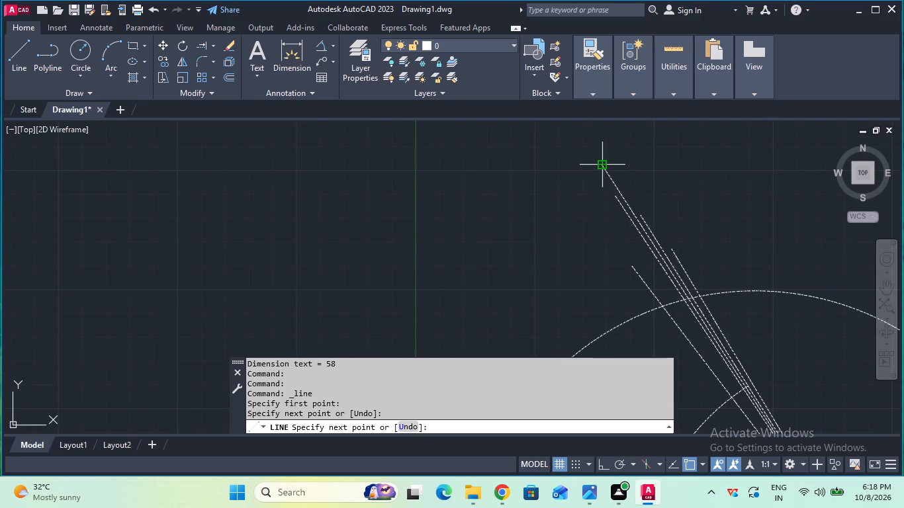
{"action": "key", "text": "Escape"}
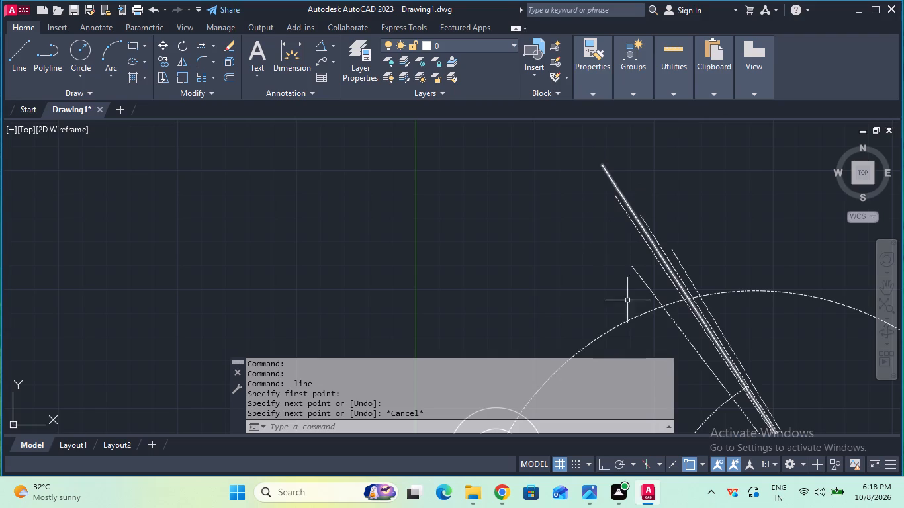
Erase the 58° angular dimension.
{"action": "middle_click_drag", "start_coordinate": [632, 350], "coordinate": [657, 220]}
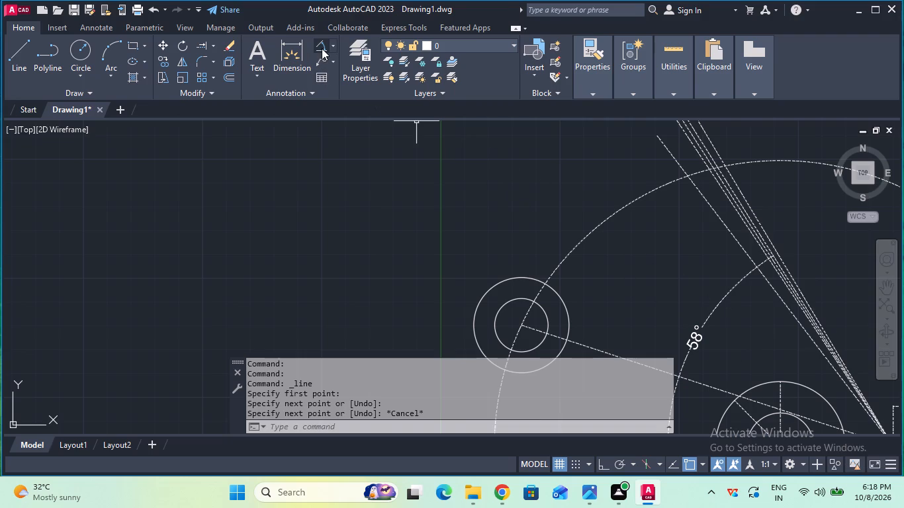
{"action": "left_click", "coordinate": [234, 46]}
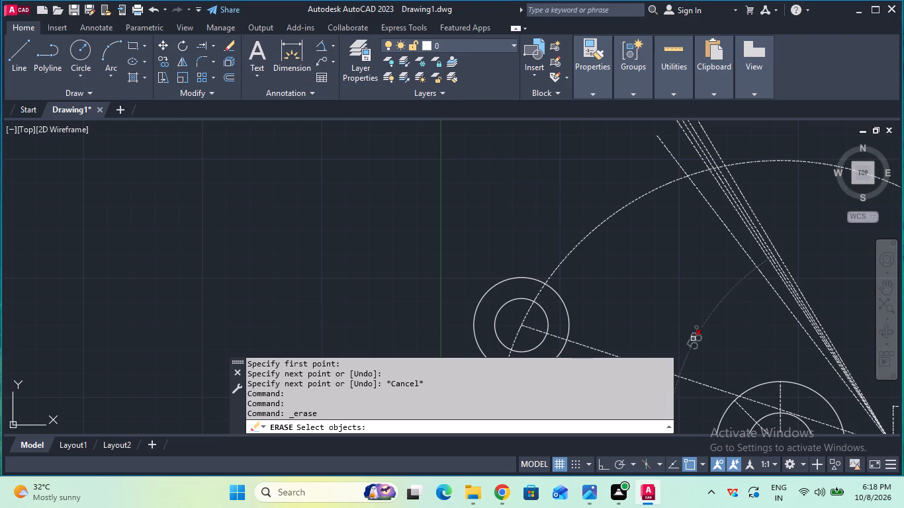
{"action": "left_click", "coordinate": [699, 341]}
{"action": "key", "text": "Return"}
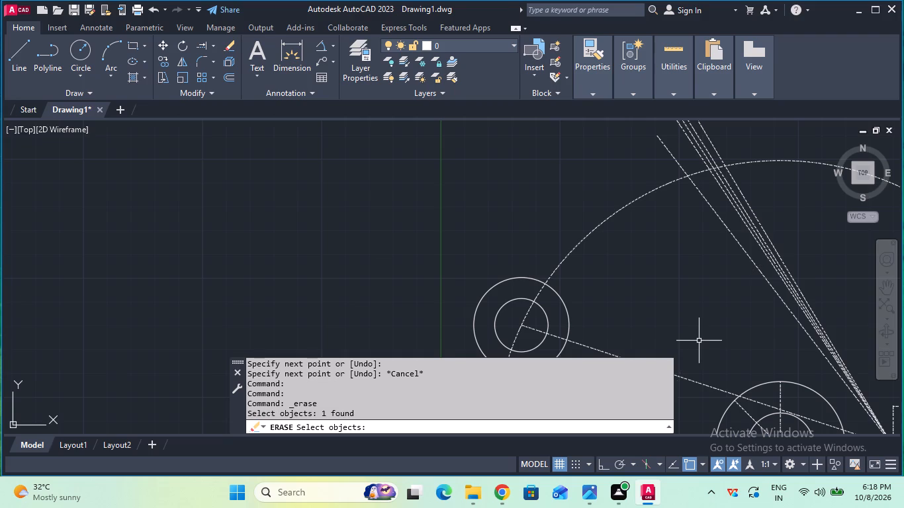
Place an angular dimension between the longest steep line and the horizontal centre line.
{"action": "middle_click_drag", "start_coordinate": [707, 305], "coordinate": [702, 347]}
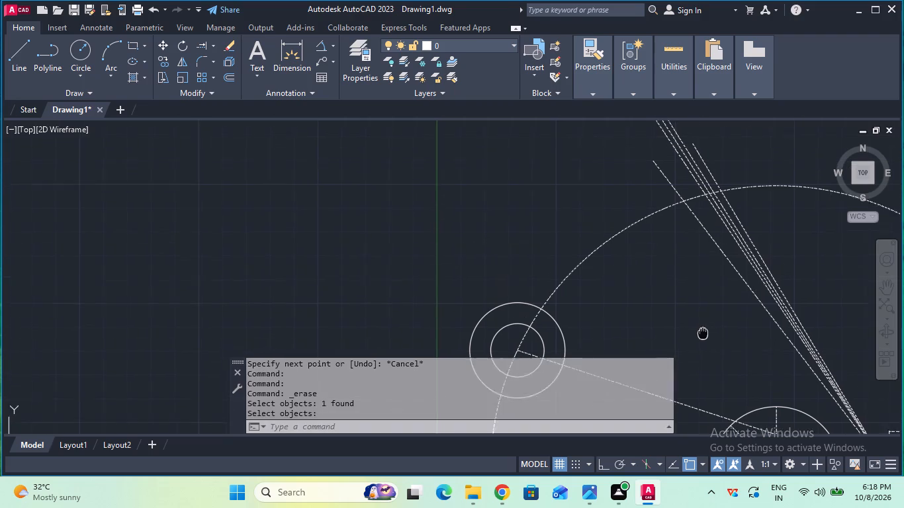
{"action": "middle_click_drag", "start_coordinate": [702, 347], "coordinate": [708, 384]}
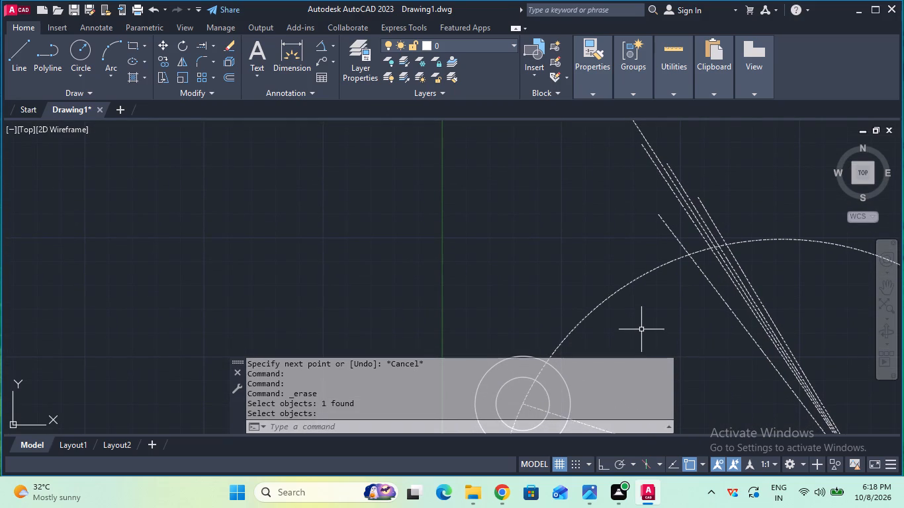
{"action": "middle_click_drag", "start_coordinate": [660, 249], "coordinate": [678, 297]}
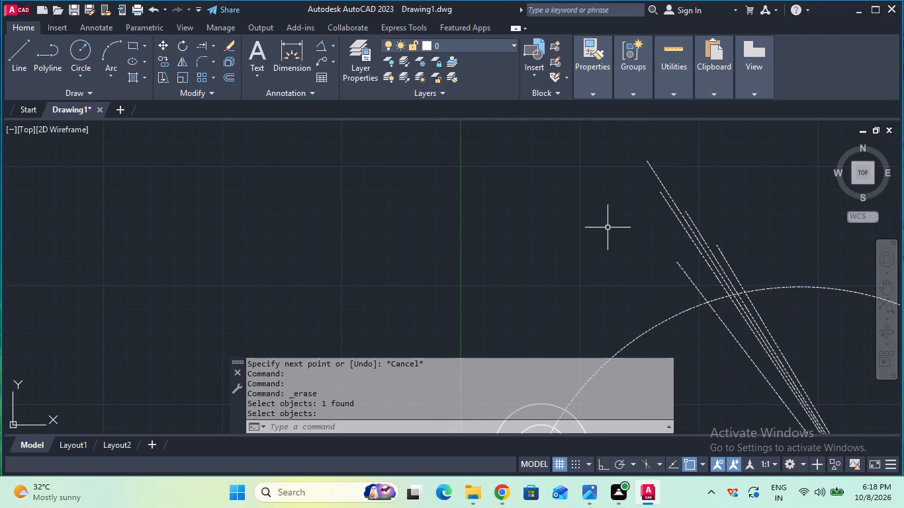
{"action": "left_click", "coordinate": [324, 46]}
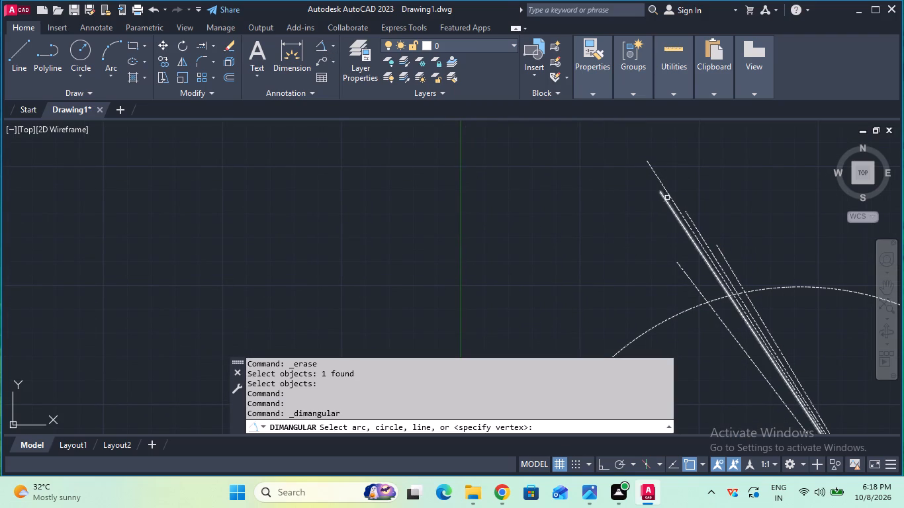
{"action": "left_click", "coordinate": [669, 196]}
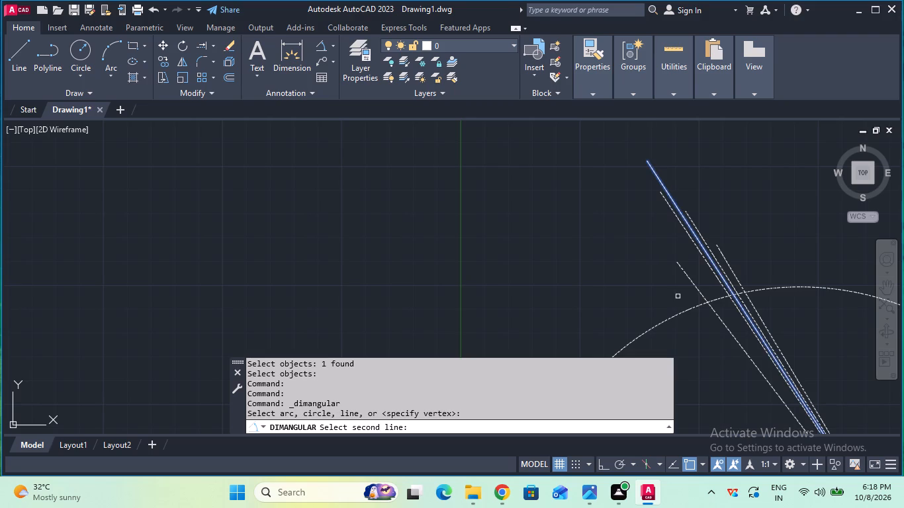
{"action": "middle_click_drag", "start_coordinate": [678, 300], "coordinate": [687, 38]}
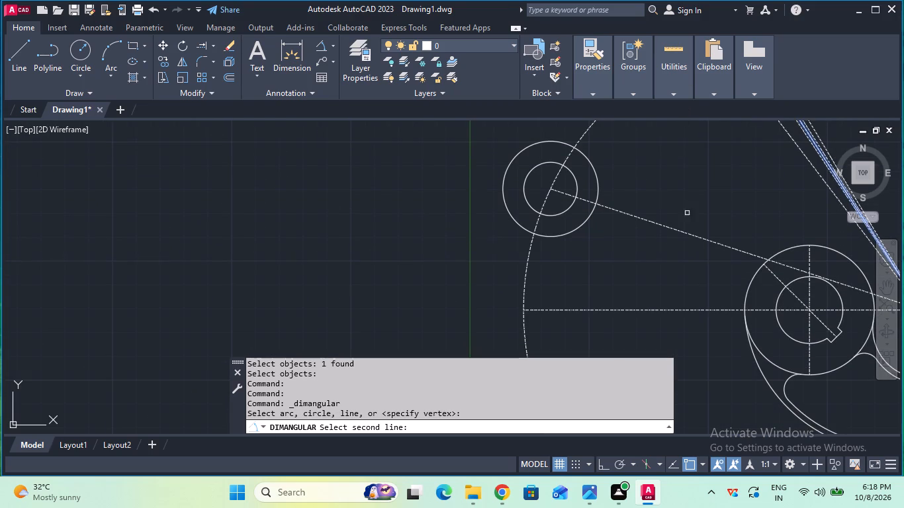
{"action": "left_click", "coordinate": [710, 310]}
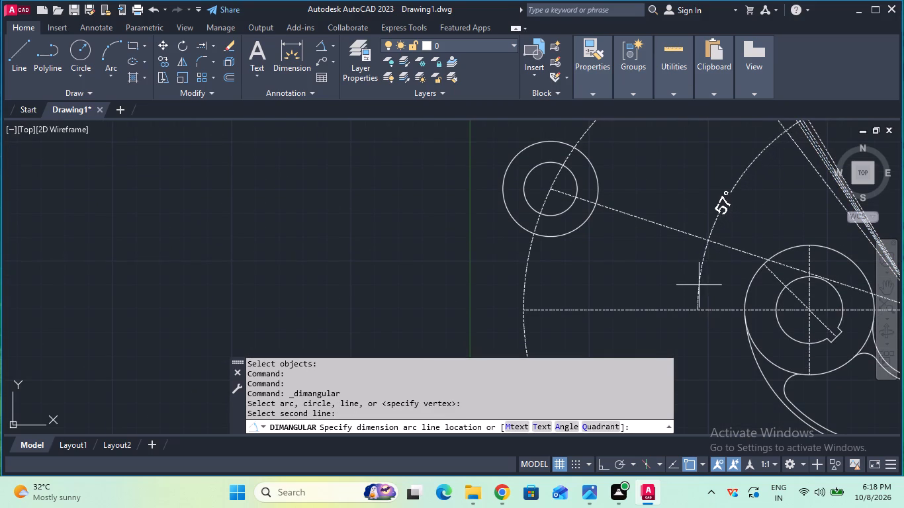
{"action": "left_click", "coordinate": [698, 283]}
Erase the four other steep trial lines from the shared inner end, keeping only the dimensioned longest line.
{"action": "middle_click_drag", "start_coordinate": [678, 183], "coordinate": [678, 183]}
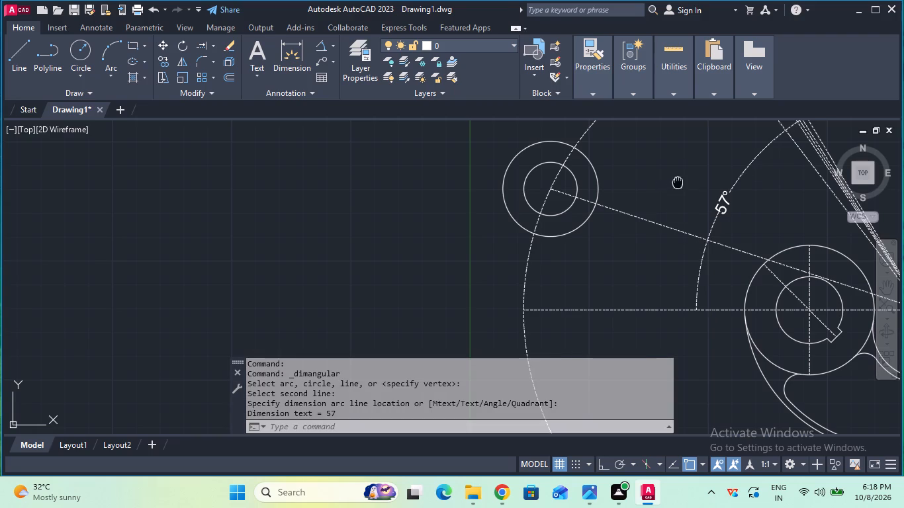
{"action": "middle_click_drag", "start_coordinate": [678, 183], "coordinate": [651, 313]}
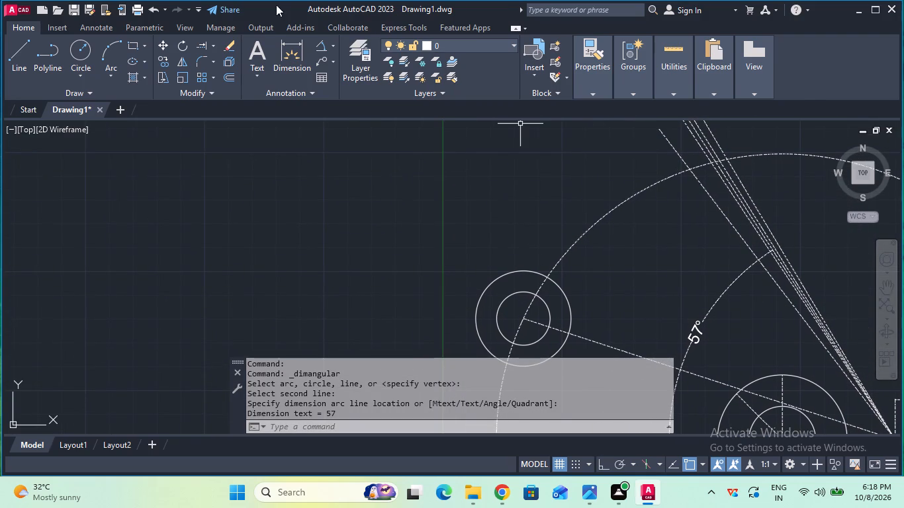
{"action": "left_click", "coordinate": [228, 39]}
{"action": "left_click", "coordinate": [719, 212]}
{"action": "key", "text": "Return"}
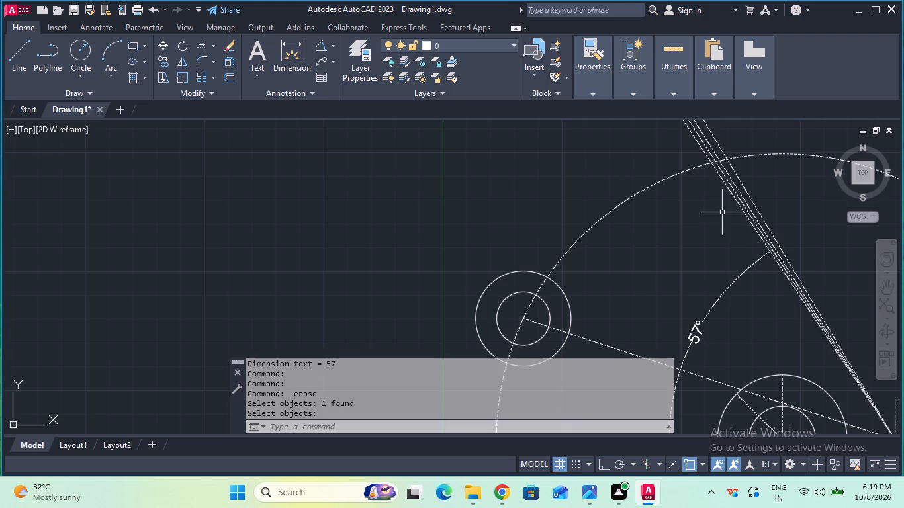
{"action": "left_click", "coordinate": [229, 47]}
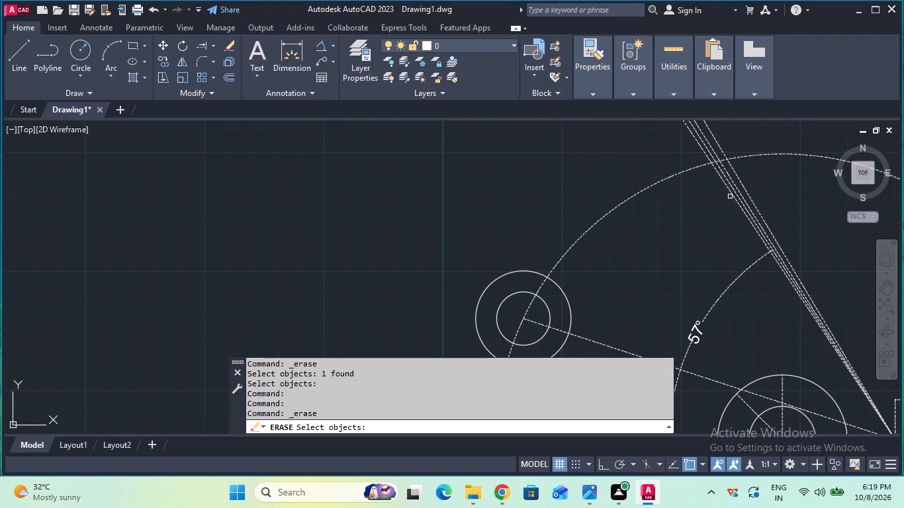
{"action": "left_click", "coordinate": [730, 195]}
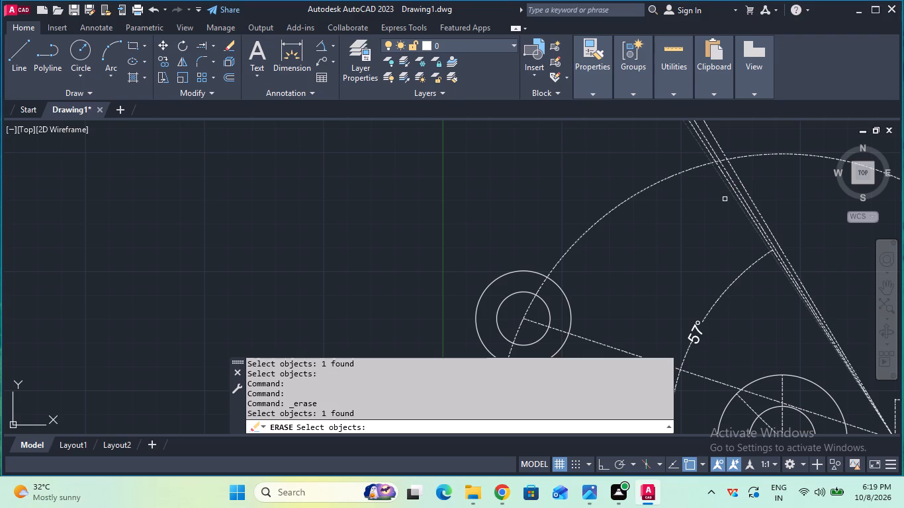
{"action": "key", "text": "Return"}
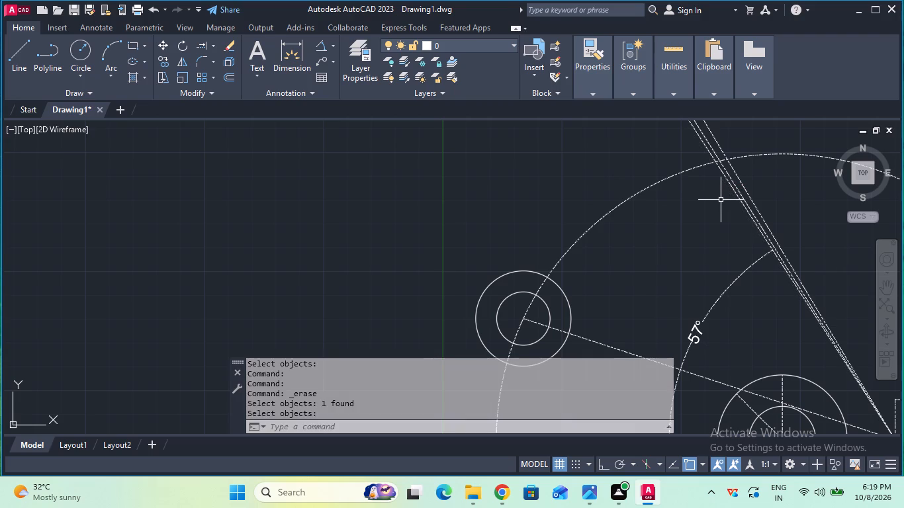
{"action": "left_click", "coordinate": [223, 44]}
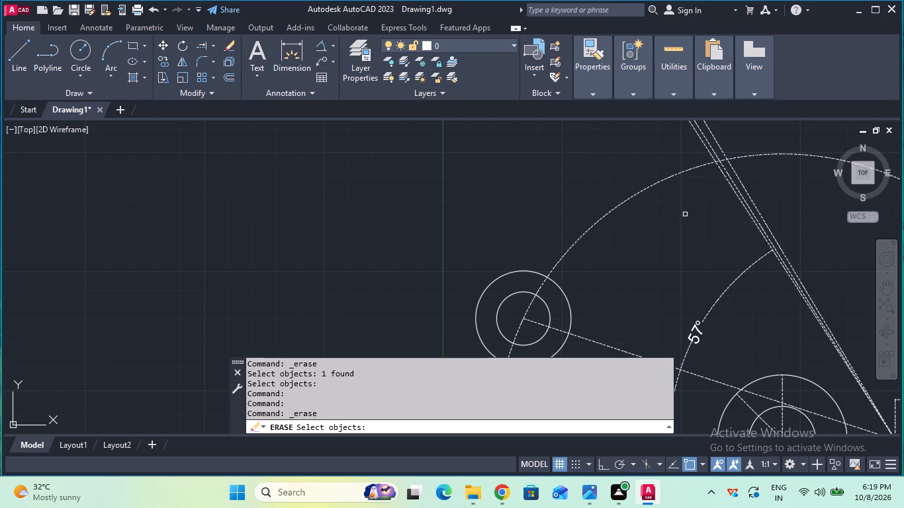
{"action": "left_click", "coordinate": [741, 192]}
{"action": "key", "text": "Return"}
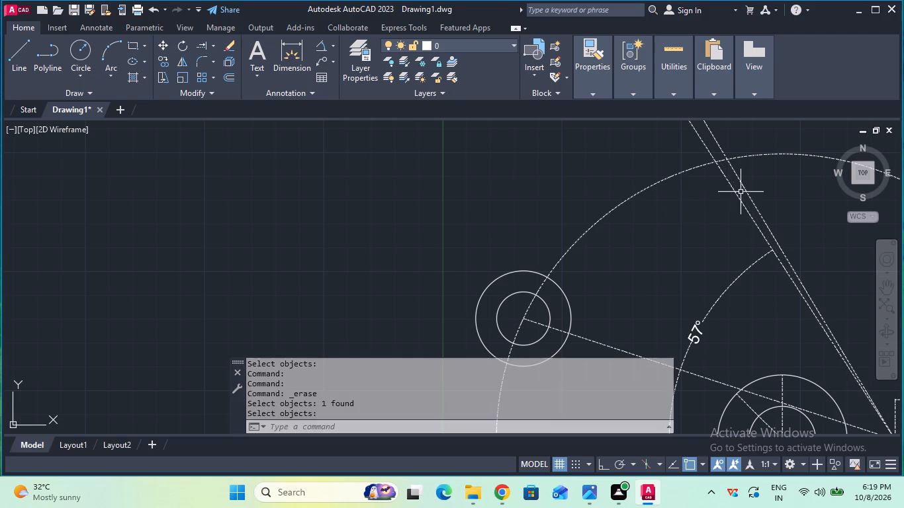
{"action": "left_click", "coordinate": [234, 41]}
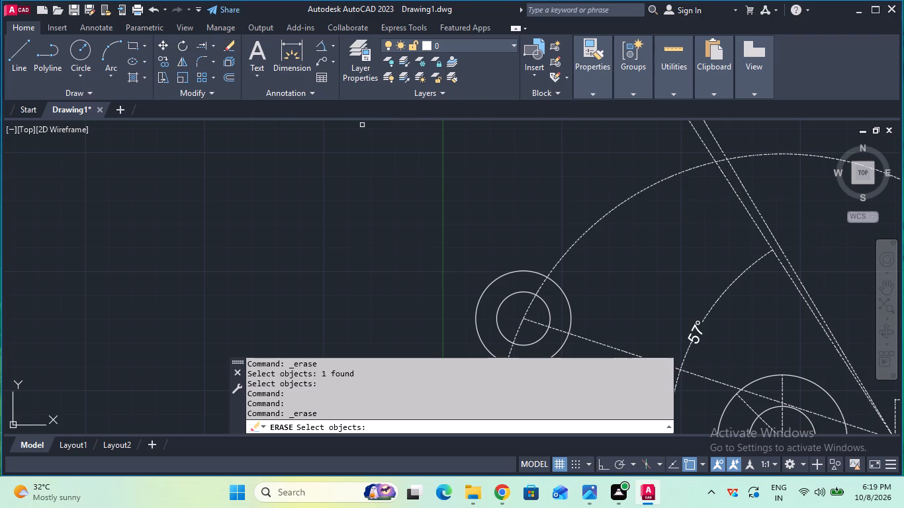
{"action": "left_click", "coordinate": [748, 192]}
{"action": "key", "text": "Return"}
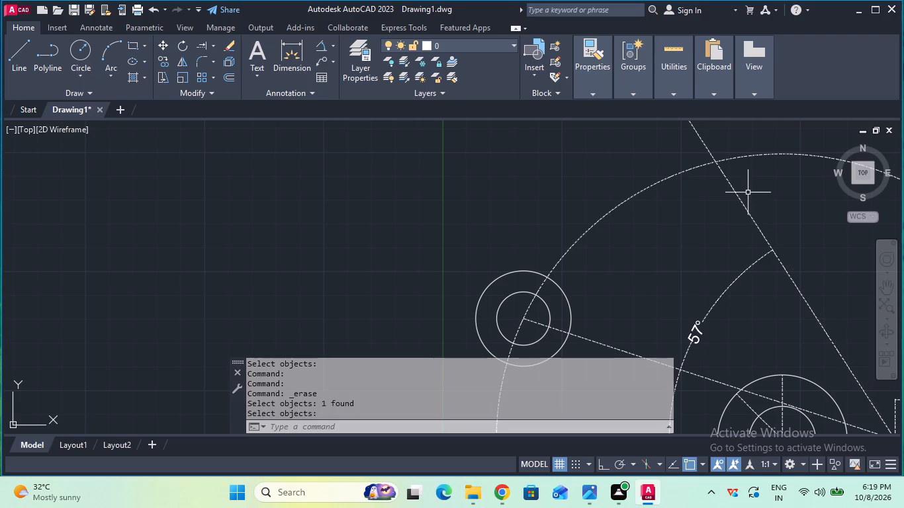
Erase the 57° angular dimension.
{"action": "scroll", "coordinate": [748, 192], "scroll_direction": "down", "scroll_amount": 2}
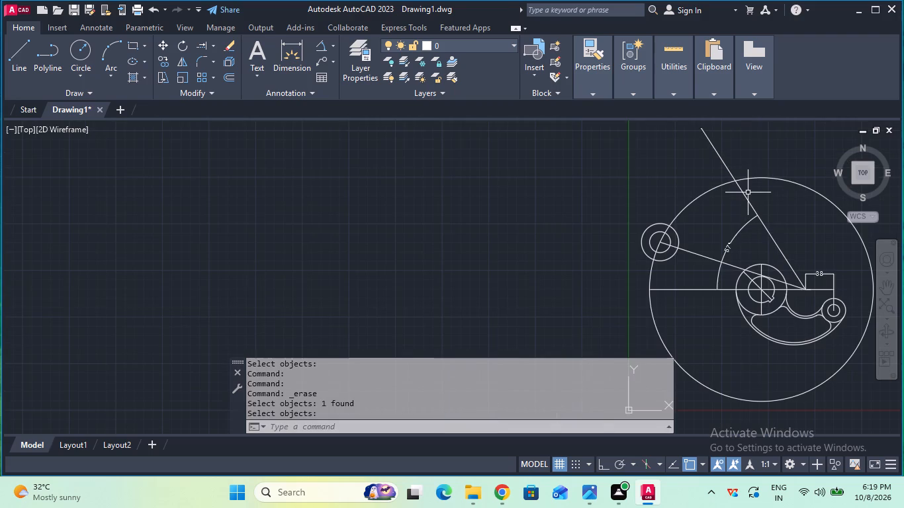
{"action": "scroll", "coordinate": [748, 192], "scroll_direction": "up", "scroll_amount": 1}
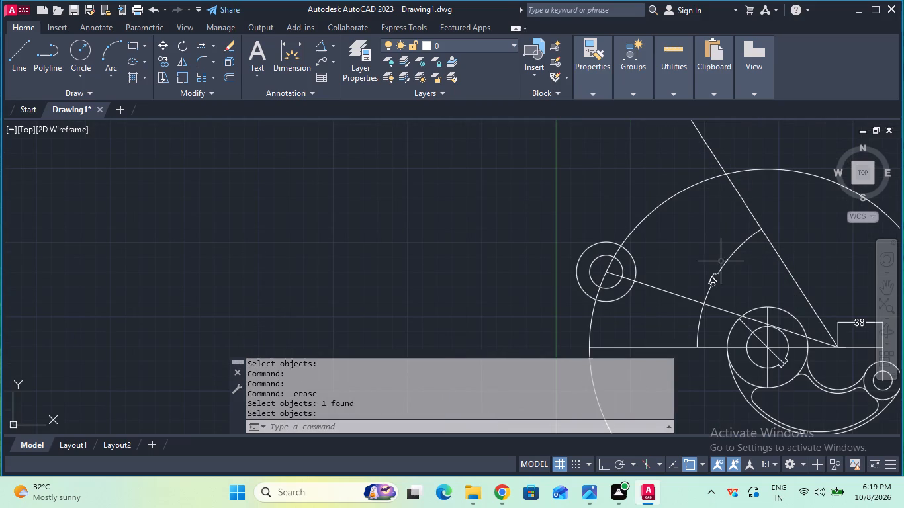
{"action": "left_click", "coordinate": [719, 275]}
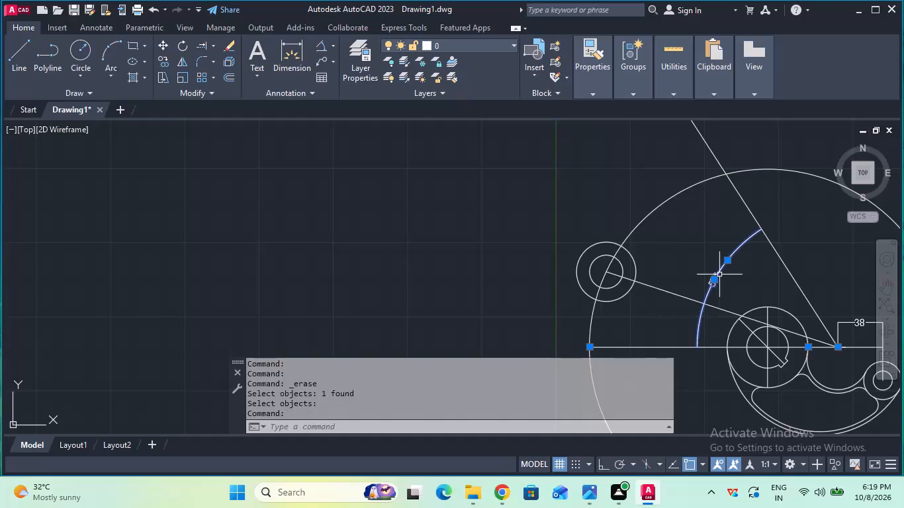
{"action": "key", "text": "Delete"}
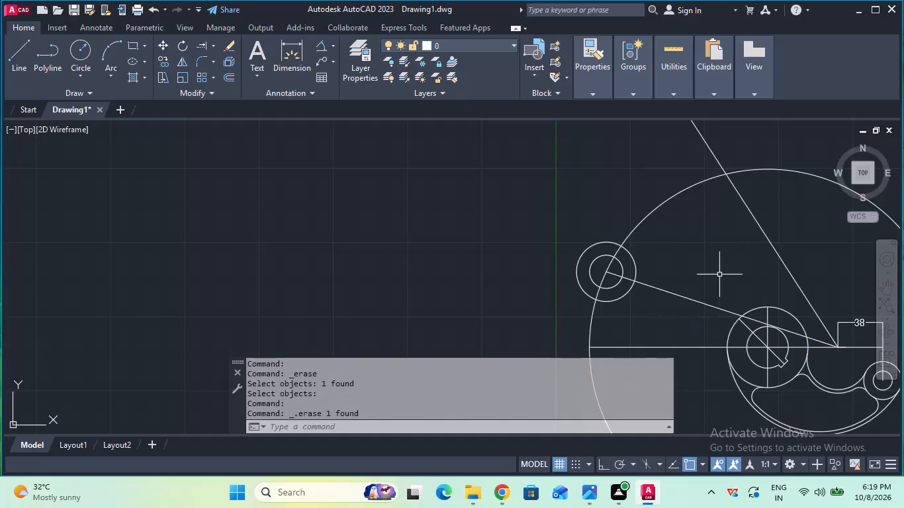
Set the current linetype to ByBlock.
{"action": "left_click", "coordinate": [83, 57]}
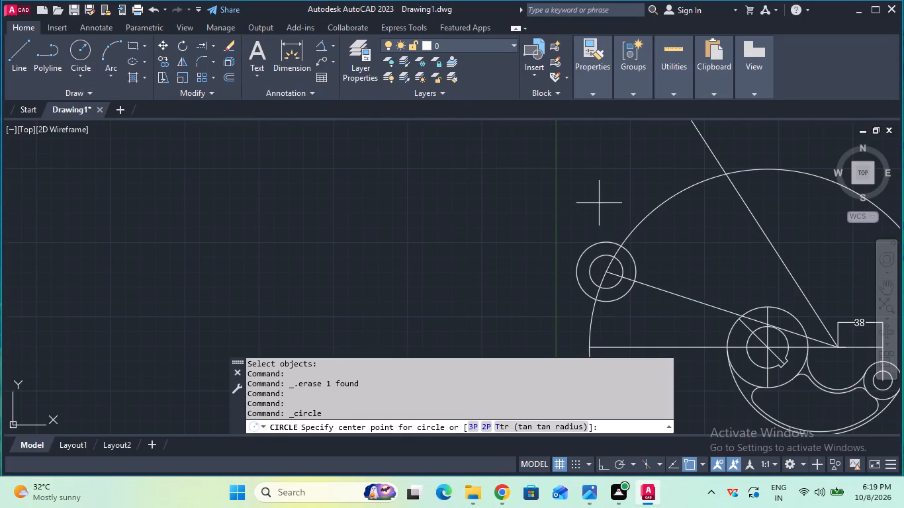
{"action": "key", "text": "Escape"}
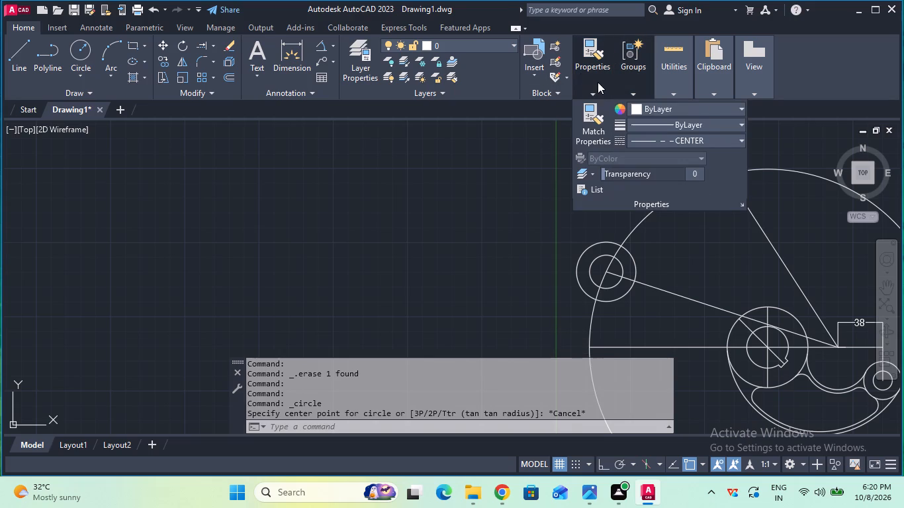
{"action": "left_click", "coordinate": [653, 138]}
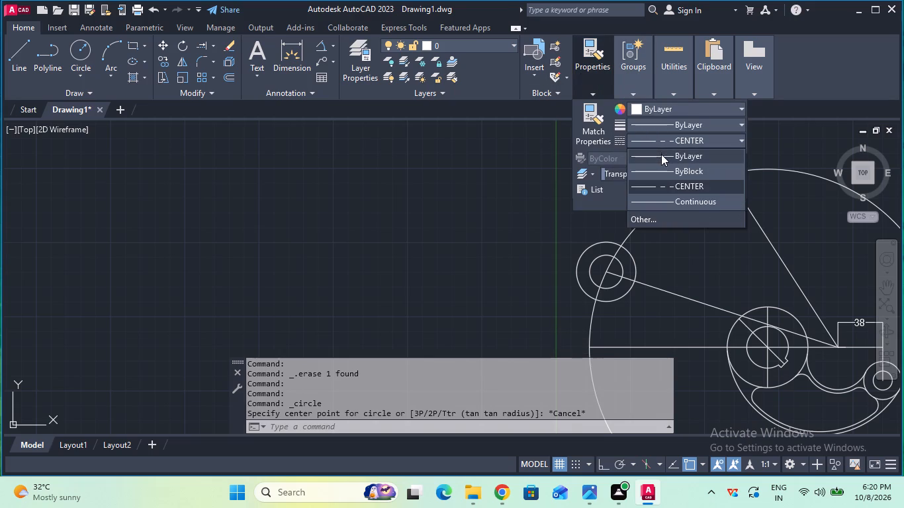
{"action": "left_click", "coordinate": [668, 167]}
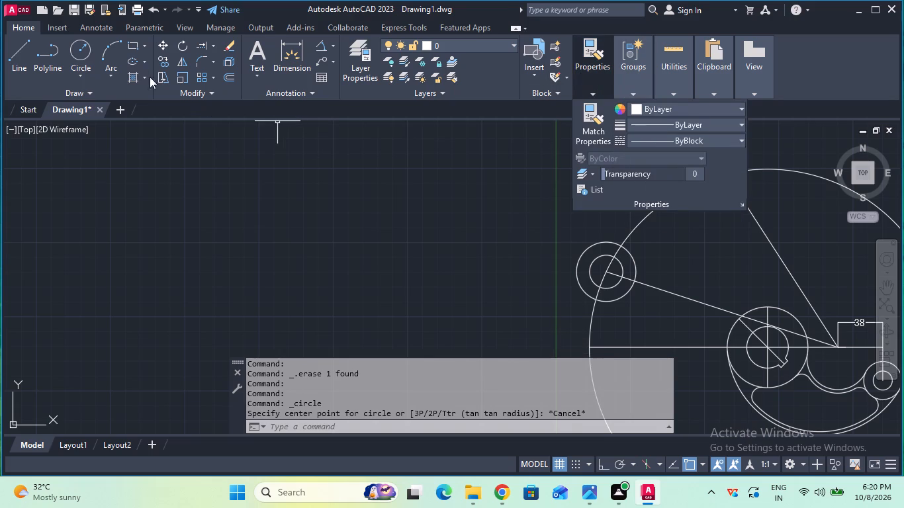
Draw two concentric circles of radius 25 and 14 mm where the steep line crosses the large circle.
{"action": "left_click", "coordinate": [85, 51]}
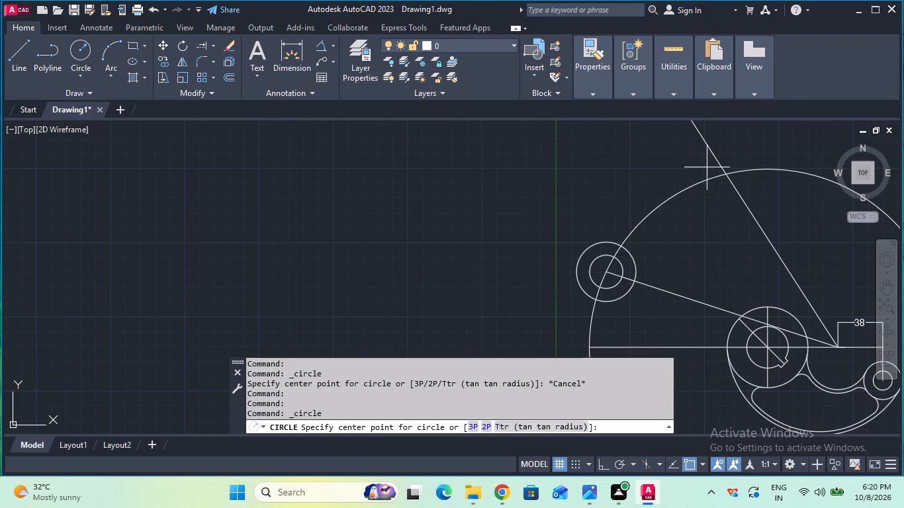
{"action": "left_click", "coordinate": [724, 175]}
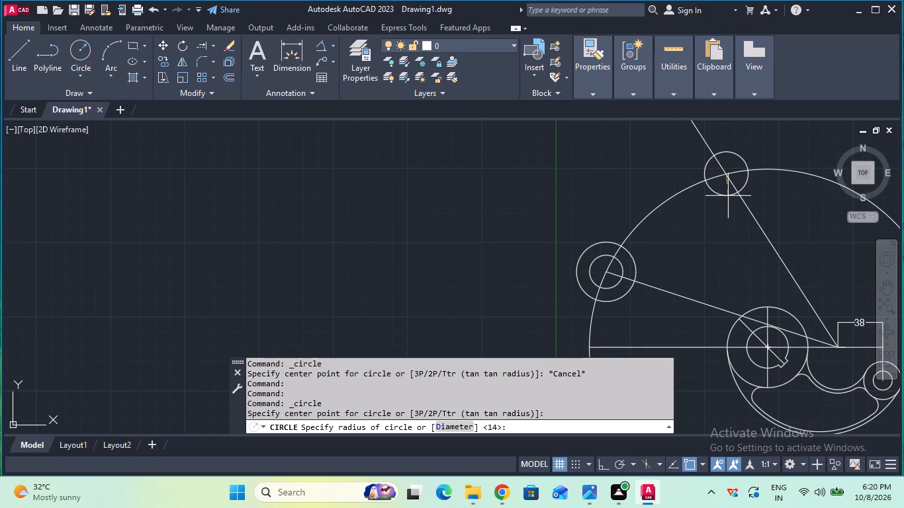
{"action": "key", "text": "2"}
{"action": "key", "text": "5"}
{"action": "key", "text": "Return"}
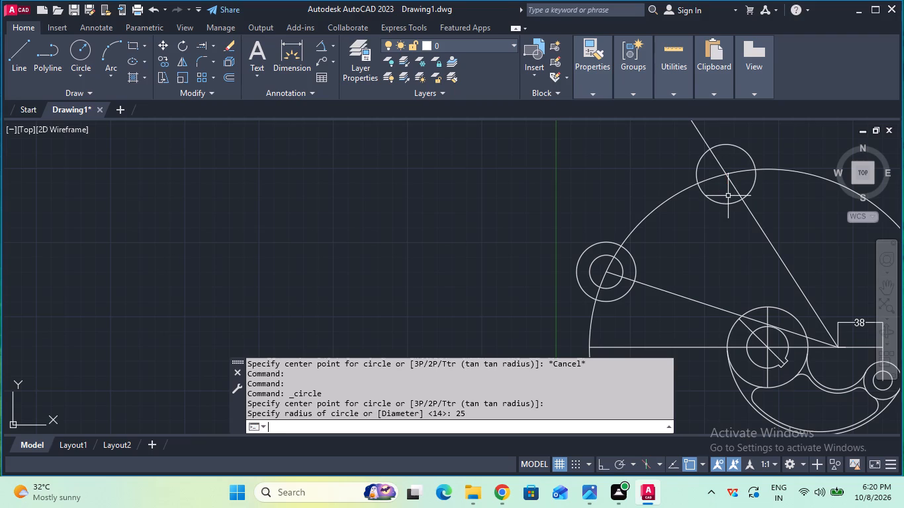
{"action": "left_click", "coordinate": [71, 51]}
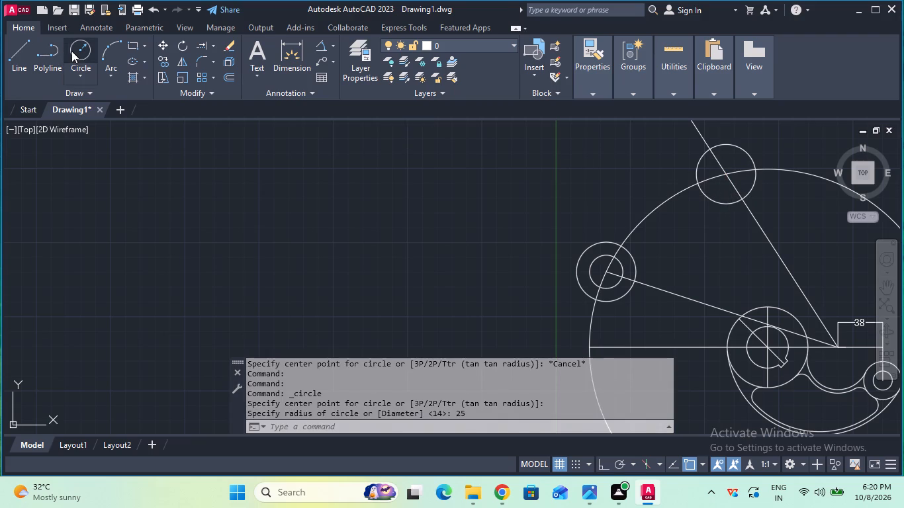
{"action": "left_click", "coordinate": [726, 175]}
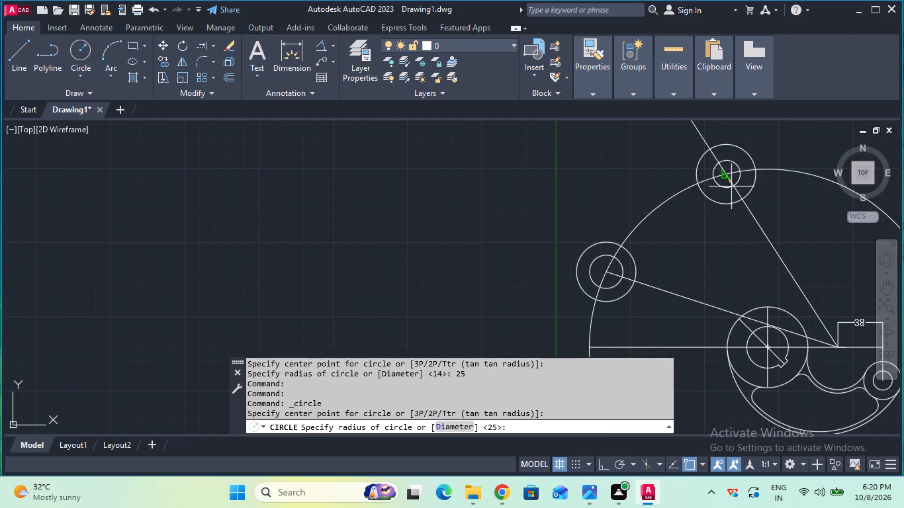
{"action": "type", "text": "14"}
{"action": "key", "text": "Return"}
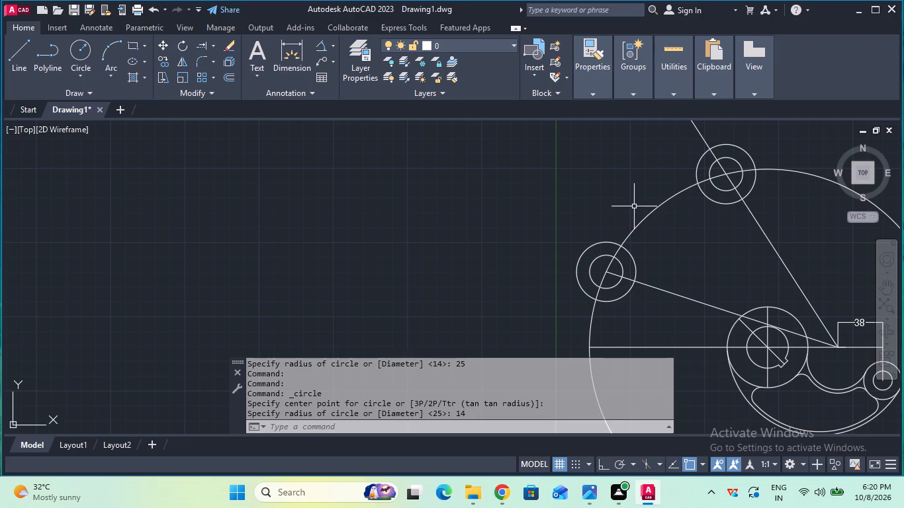
Trim the large circle, keeping only the arc from the horizontal centre line's outer end to the upper 25 mm circle's far edge.
{"action": "scroll", "coordinate": [633, 206], "scroll_direction": "down", "scroll_amount": 1}
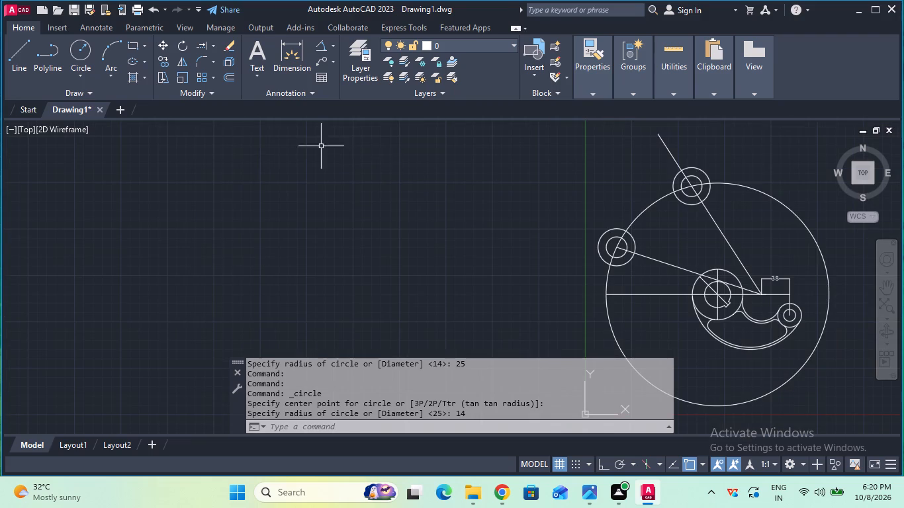
{"action": "left_click", "coordinate": [214, 47]}
{"action": "left_click", "coordinate": [216, 66]}
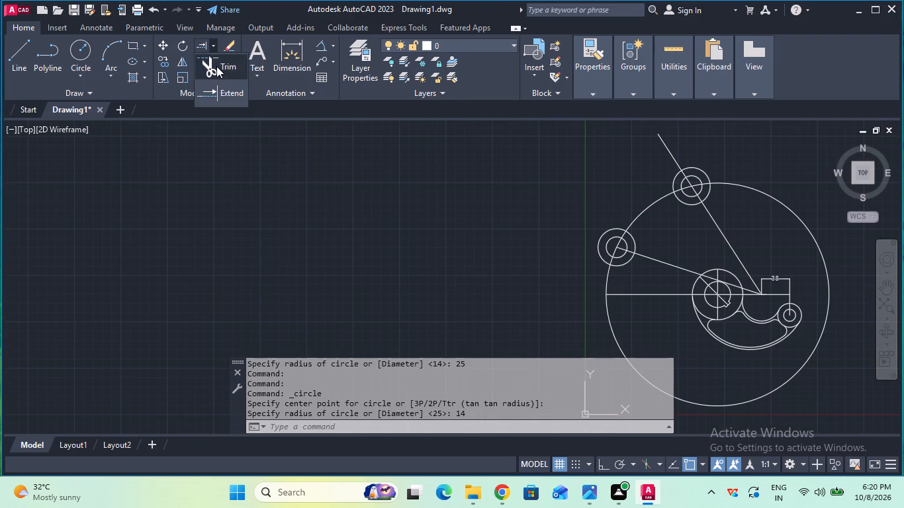
{"action": "left_click", "coordinate": [608, 317]}
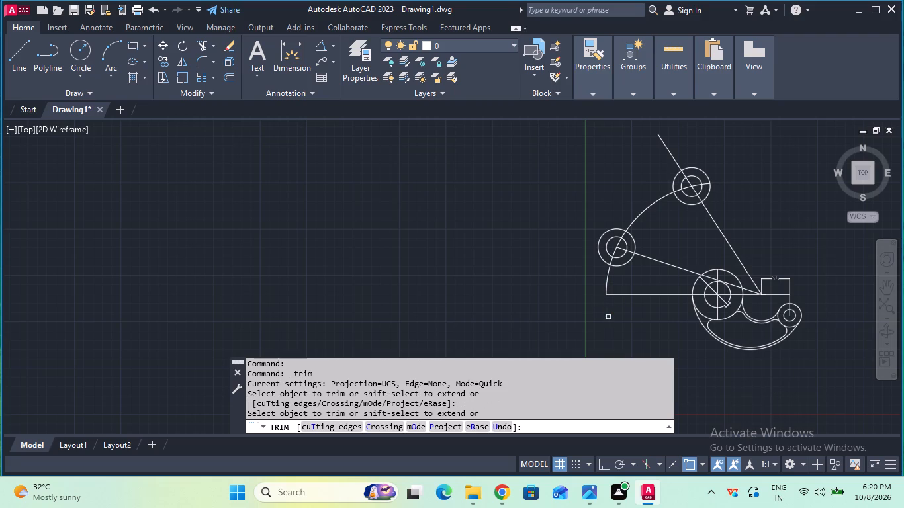
{"action": "scroll", "coordinate": [608, 317], "scroll_direction": "up", "scroll_amount": 1}
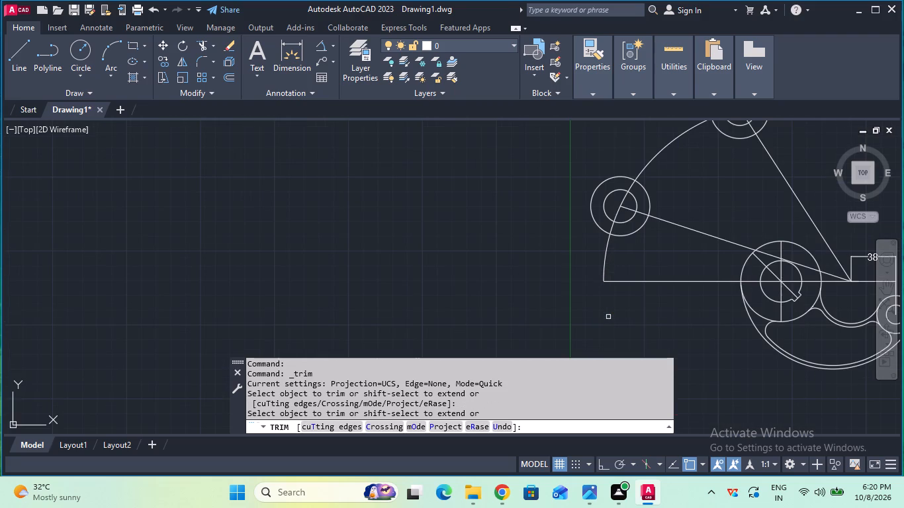
{"action": "key", "text": "Escape"}
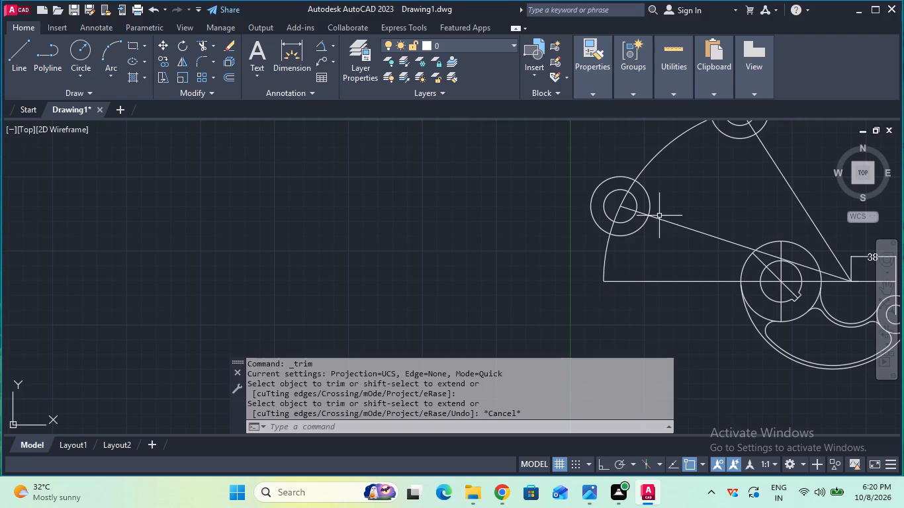
Offset the remaining arc outward and inward by the radius of the lower-left outer circle, picked from its centre to its edge.
{"action": "middle_click_drag", "start_coordinate": [672, 194], "coordinate": [641, 235]}
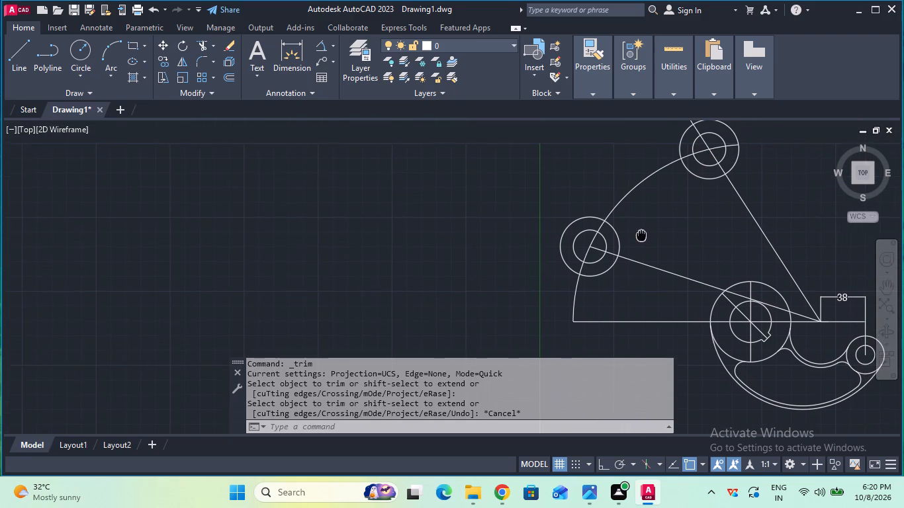
{"action": "middle_click_drag", "start_coordinate": [641, 235], "coordinate": [640, 239]}
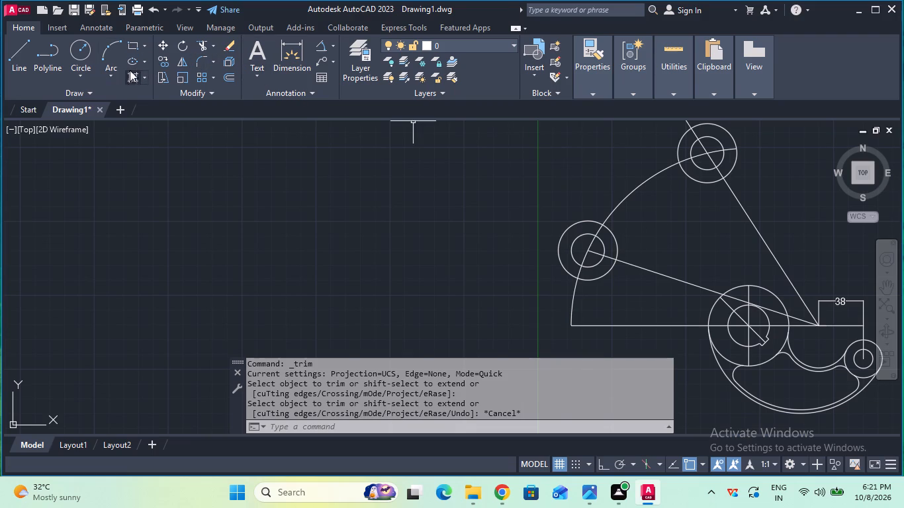
{"action": "left_click", "coordinate": [227, 77]}
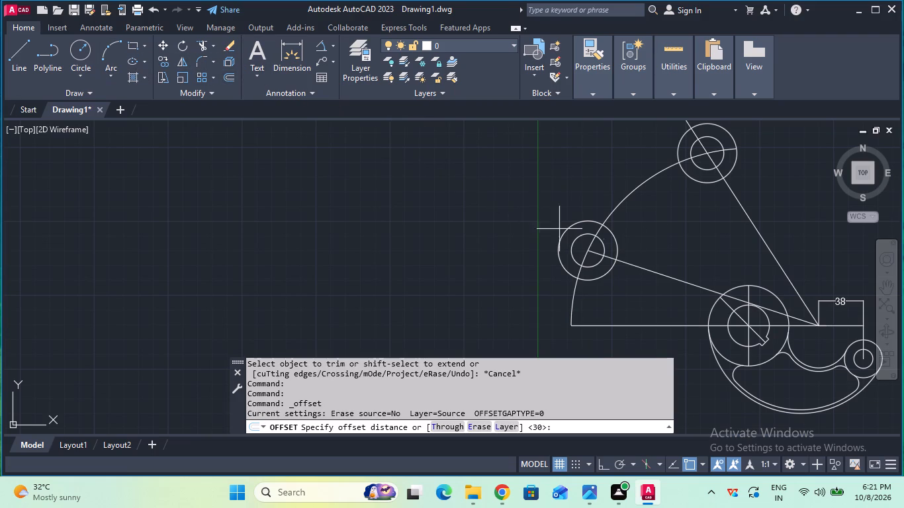
{"action": "left_click", "coordinate": [584, 248]}
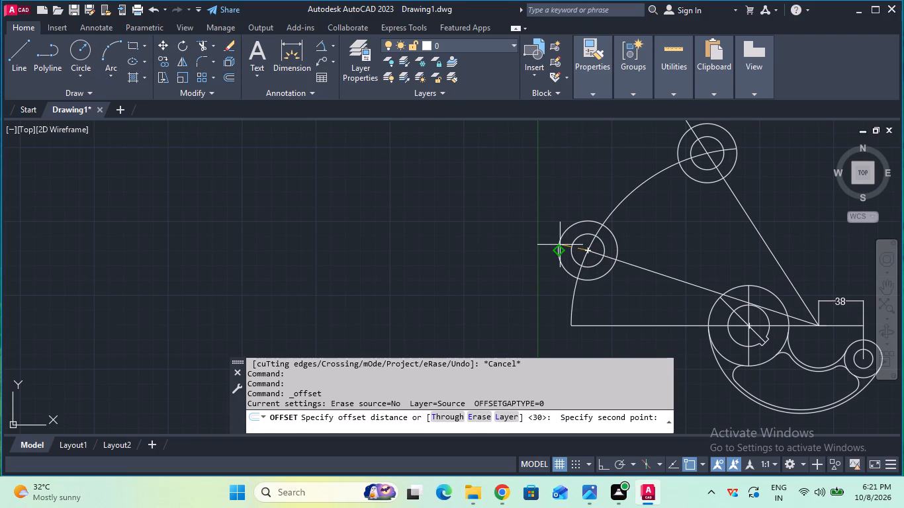
{"action": "left_click", "coordinate": [560, 244]}
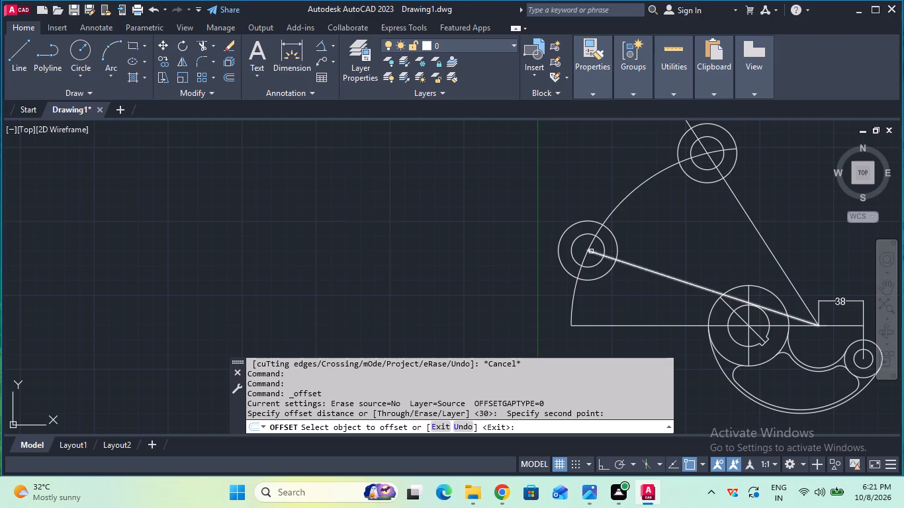
{"action": "left_click", "coordinate": [590, 248]}
{"action": "left_click", "coordinate": [582, 243]}
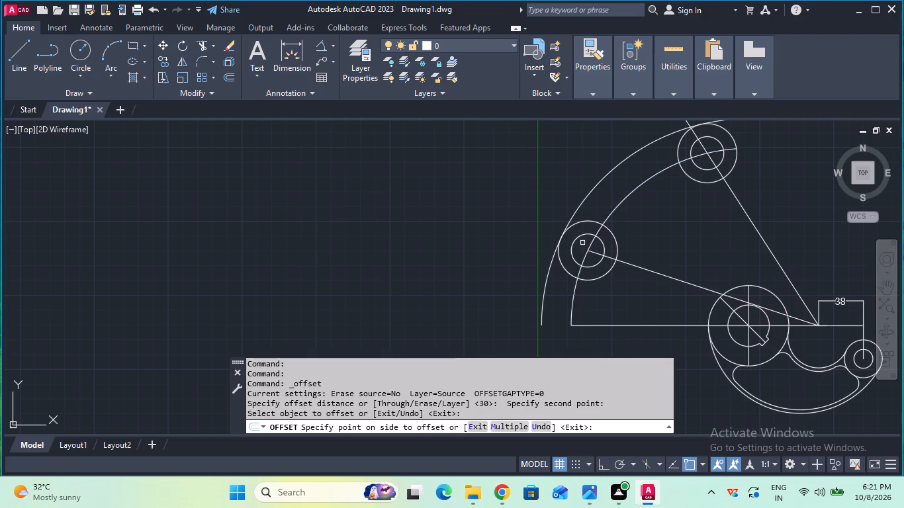
{"action": "left_click", "coordinate": [606, 218]}
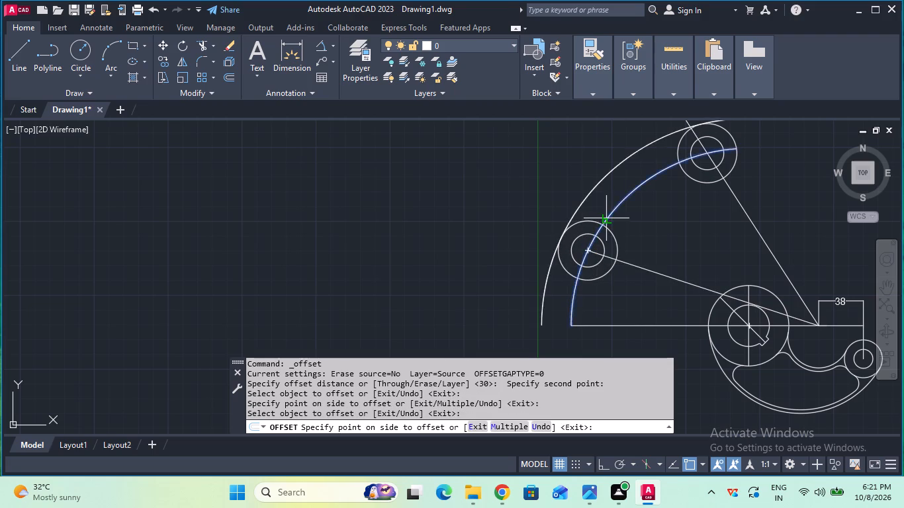
{"action": "left_click", "coordinate": [615, 224]}
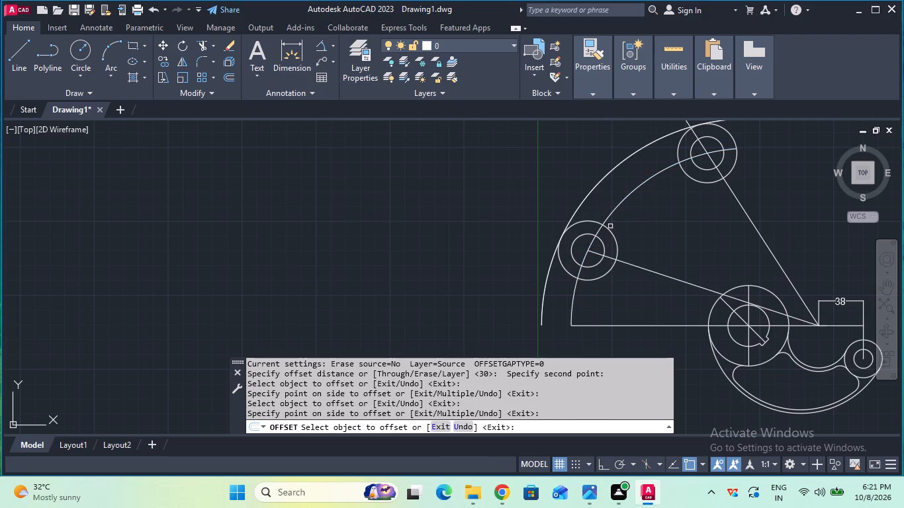
{"action": "left_click", "coordinate": [606, 220]}
{"action": "left_click", "coordinate": [619, 228]}
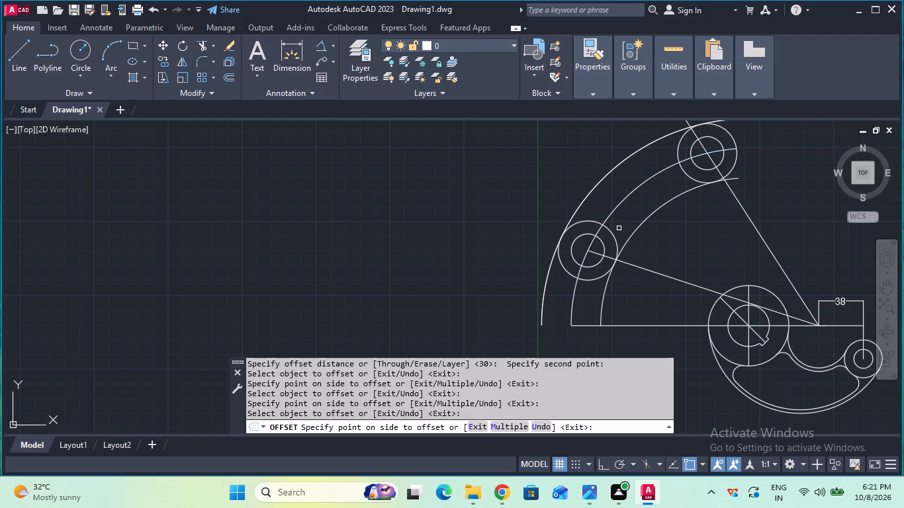
{"action": "key", "text": "Escape"}
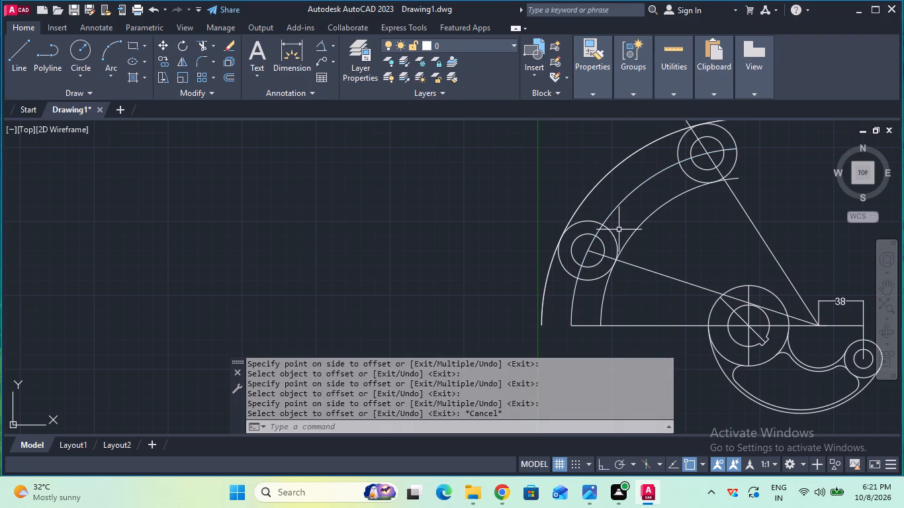
Trim the overhanging ends of both offset arcs so they run only between the two 25 mm radius end circles.
{"action": "left_click", "coordinate": [201, 42]}
{"action": "left_click", "coordinate": [543, 311]}
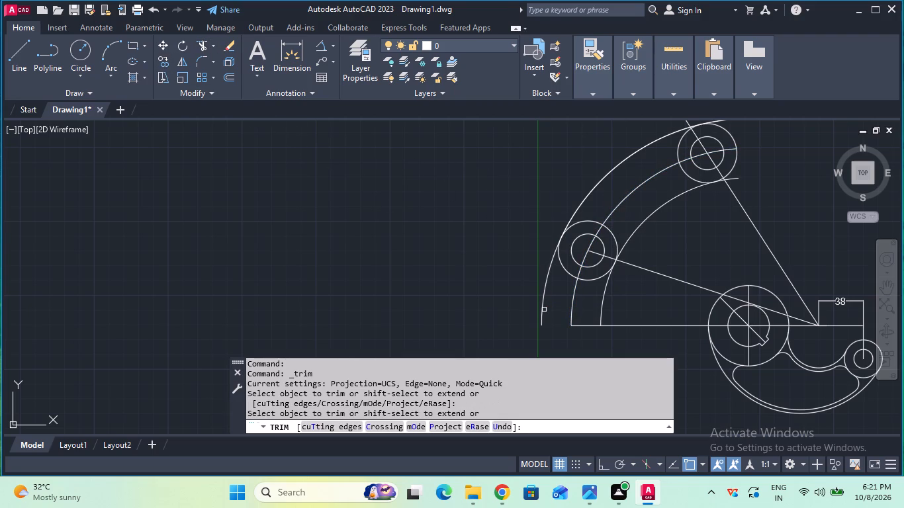
{"action": "left_click", "coordinate": [544, 307]}
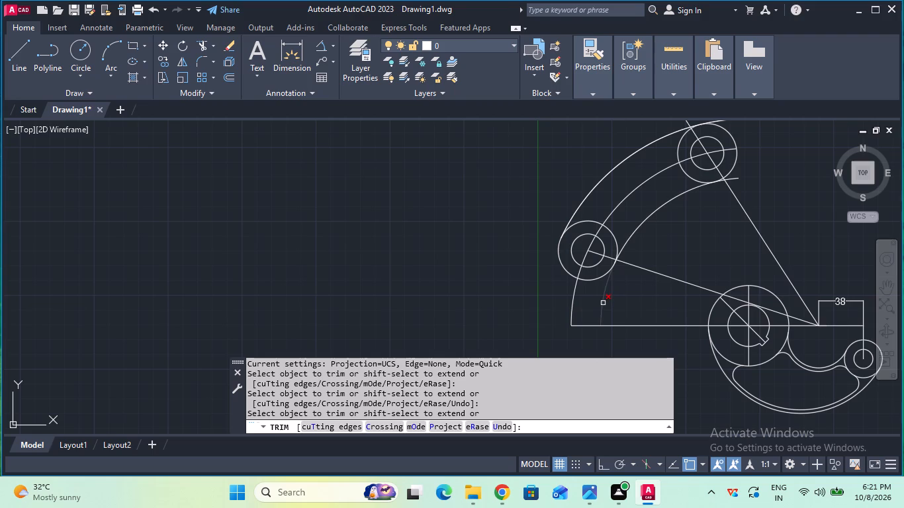
{"action": "left_click", "coordinate": [603, 303]}
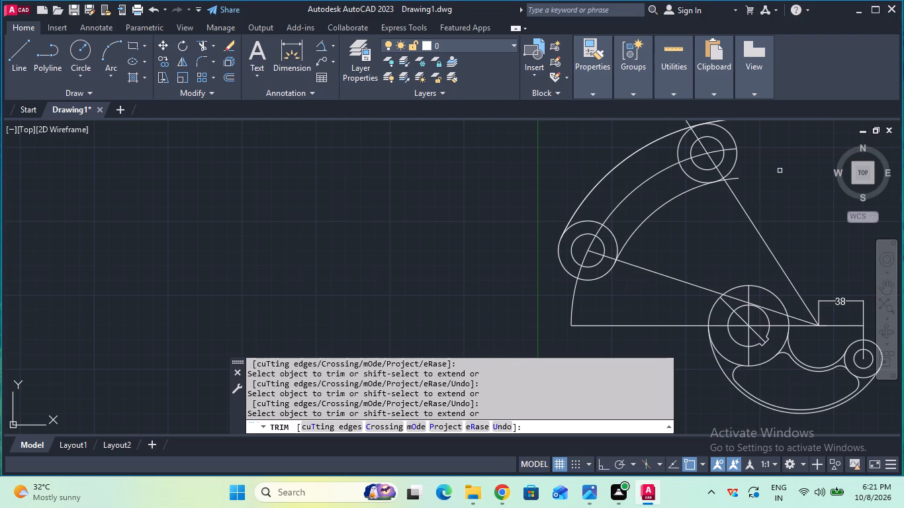
{"action": "left_click", "coordinate": [737, 179]}
{"action": "middle_click_drag", "start_coordinate": [765, 169], "coordinate": [778, 230]}
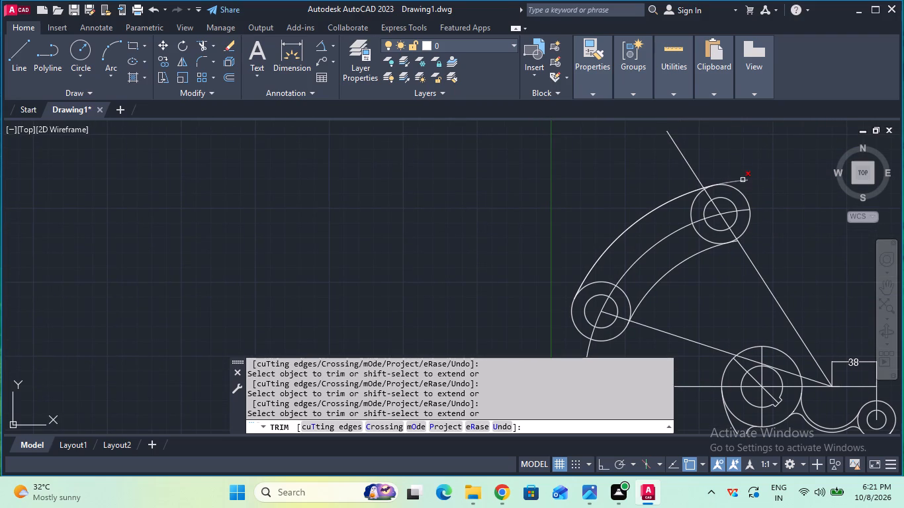
{"action": "left_click", "coordinate": [743, 180]}
{"action": "left_click", "coordinate": [739, 180]}
{"action": "scroll", "coordinate": [754, 244], "scroll_direction": "up", "scroll_amount": 2}
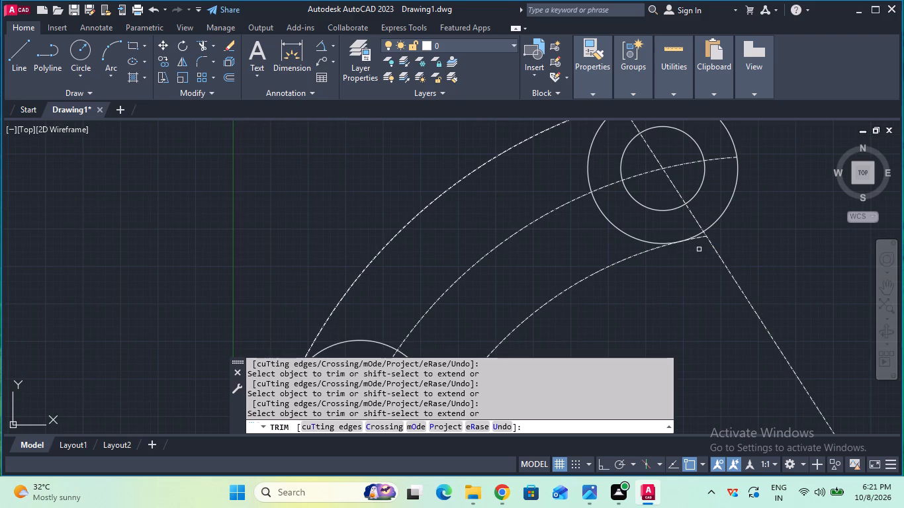
{"action": "left_click", "coordinate": [702, 238]}
{"action": "scroll", "coordinate": [700, 263], "scroll_direction": "down", "scroll_amount": 1}
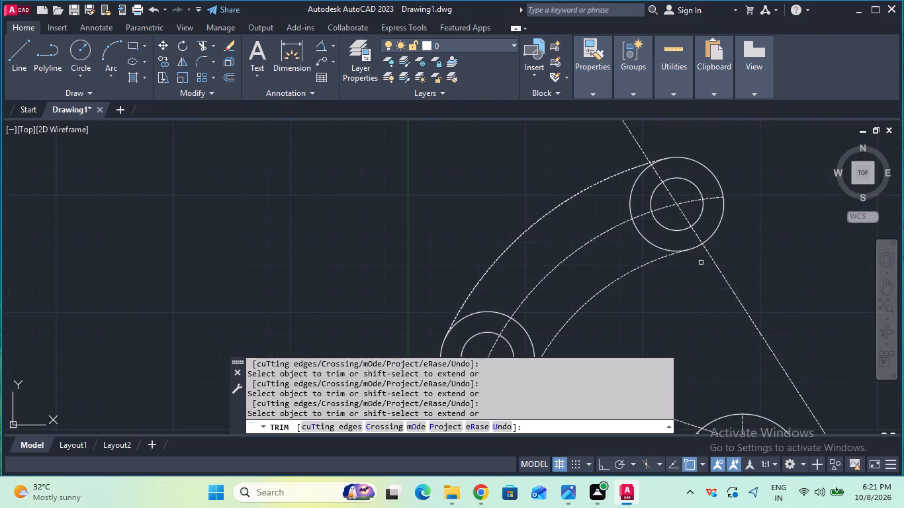
{"action": "key", "text": "Escape"}
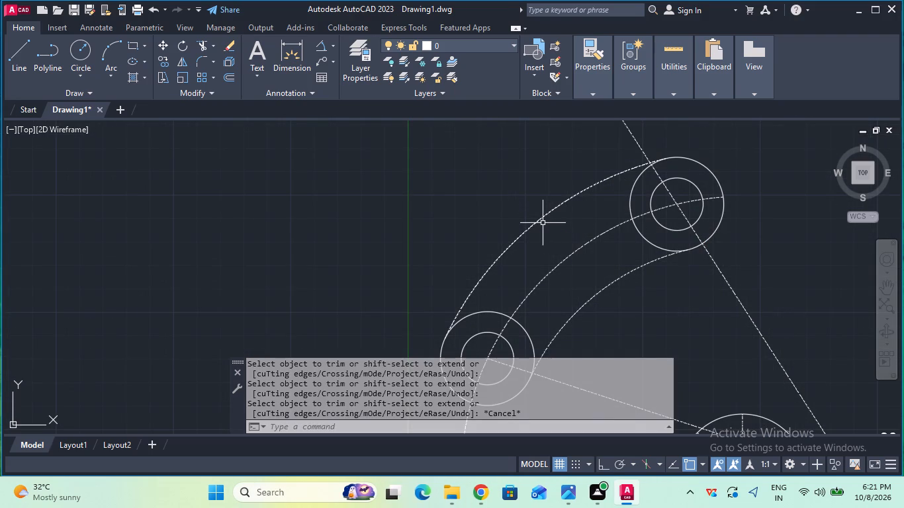
Change the linetype of the outer and inner offset arcs to ByBlock.
{"action": "left_click", "coordinate": [535, 222]}
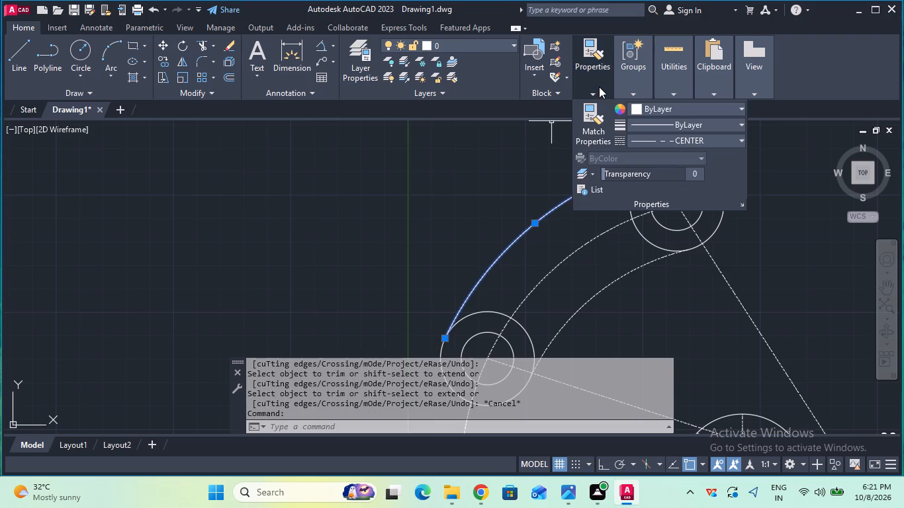
{"action": "left_click", "coordinate": [599, 87]}
{"action": "left_click", "coordinate": [660, 142]}
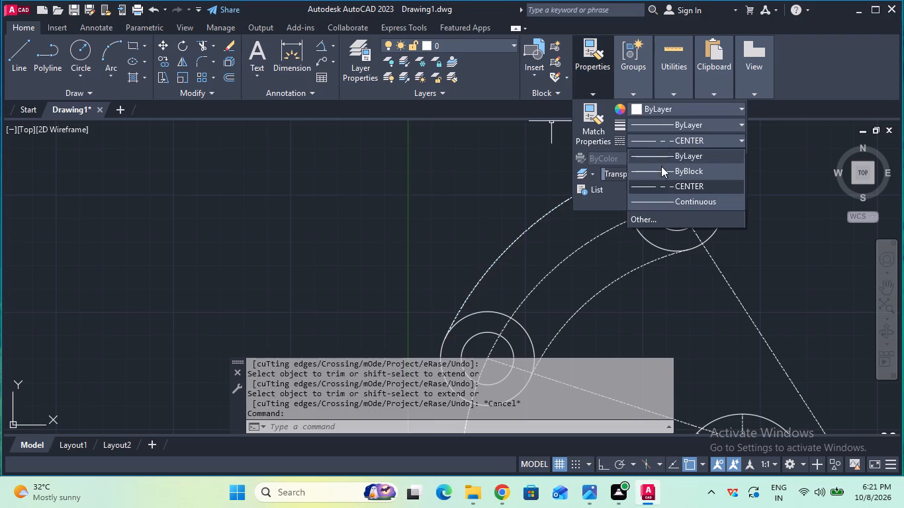
{"action": "left_click", "coordinate": [661, 171]}
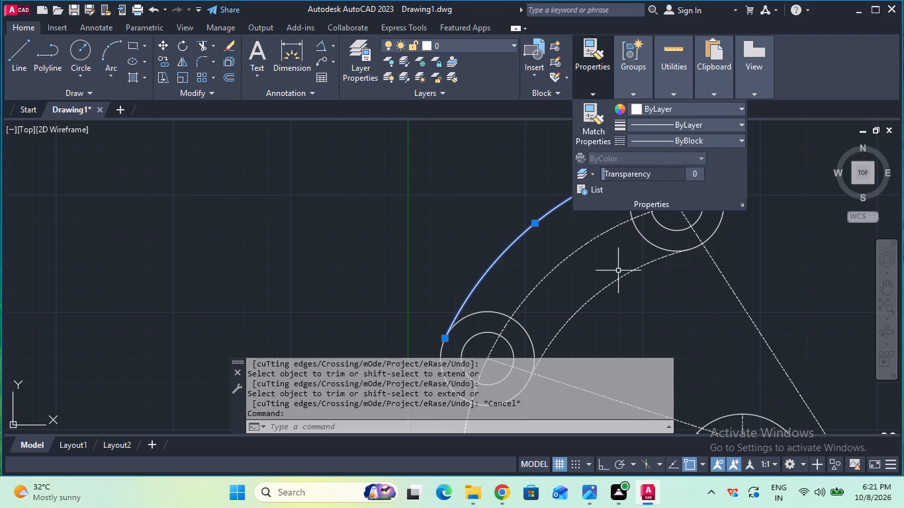
{"action": "left_click", "coordinate": [615, 278]}
{"action": "left_click", "coordinate": [588, 89]}
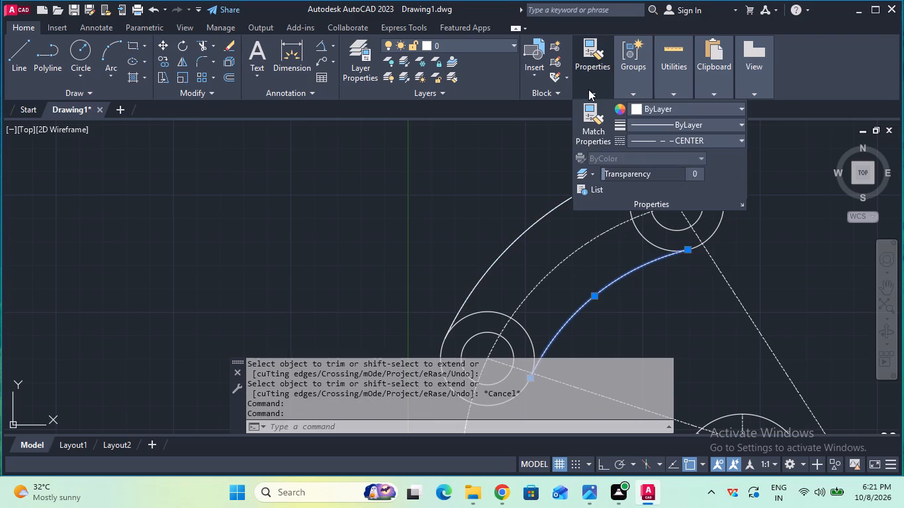
{"action": "left_click", "coordinate": [651, 144]}
{"action": "left_click", "coordinate": [664, 171]}
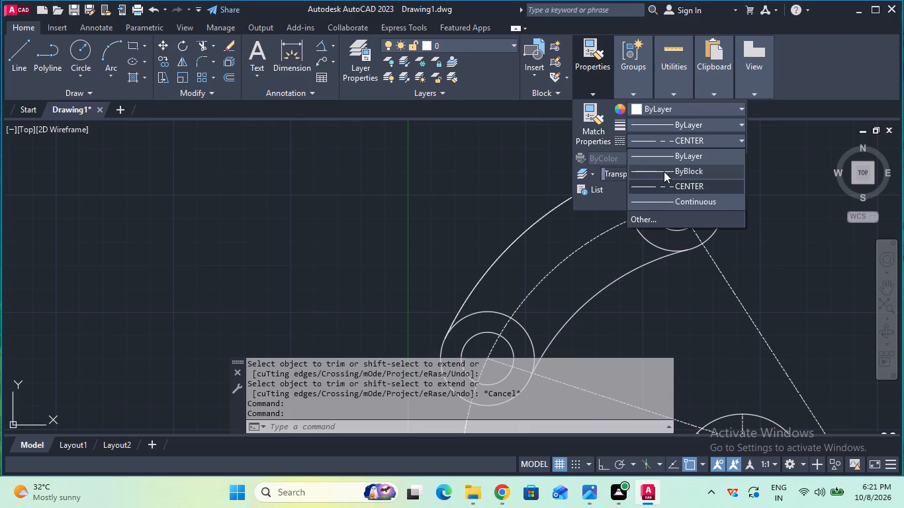
{"action": "key", "text": "Escape"}
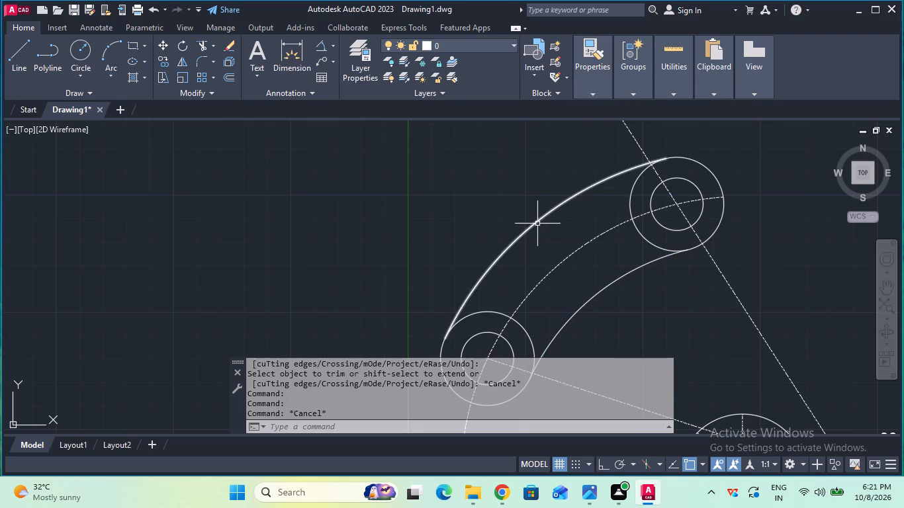
Start trimming the curved slot geometry between the two pairs of end circles.
{"action": "scroll", "coordinate": [537, 224], "scroll_direction": "down", "scroll_amount": 2}
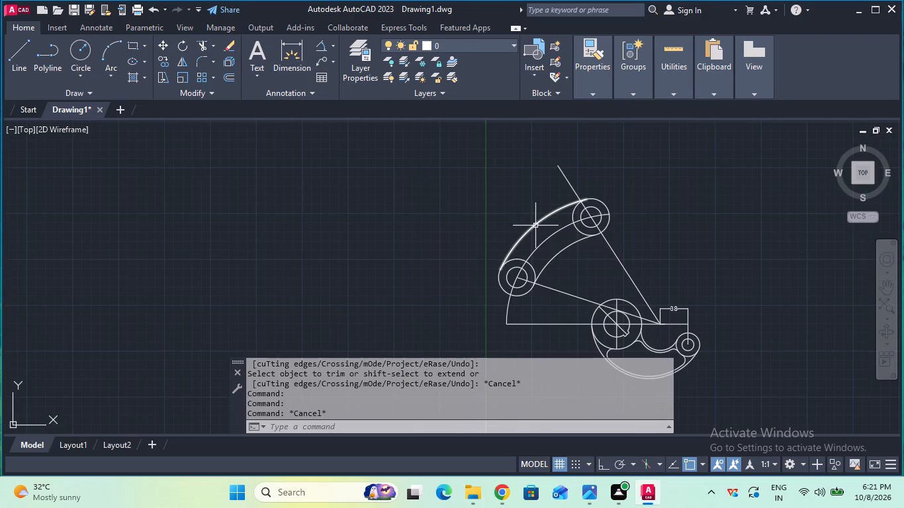
{"action": "scroll", "coordinate": [535, 226], "scroll_direction": "up", "scroll_amount": 1}
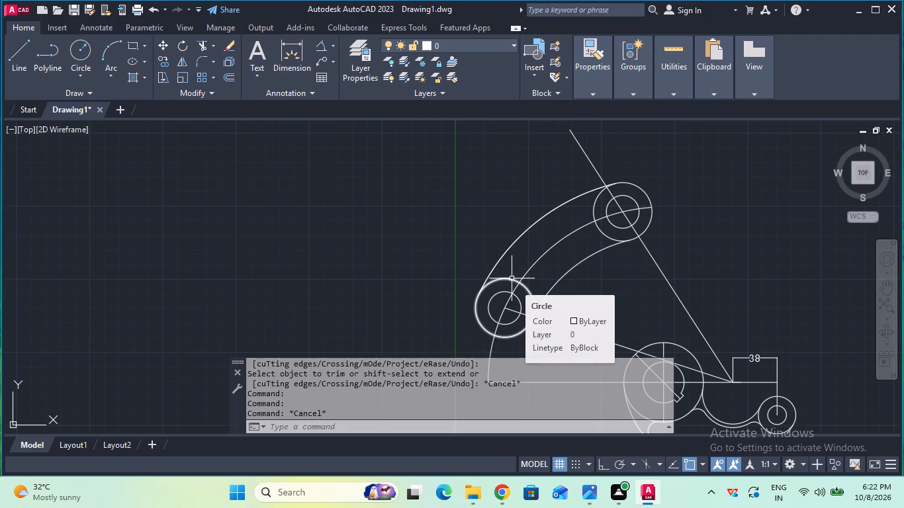
{"action": "left_click", "coordinate": [199, 49]}
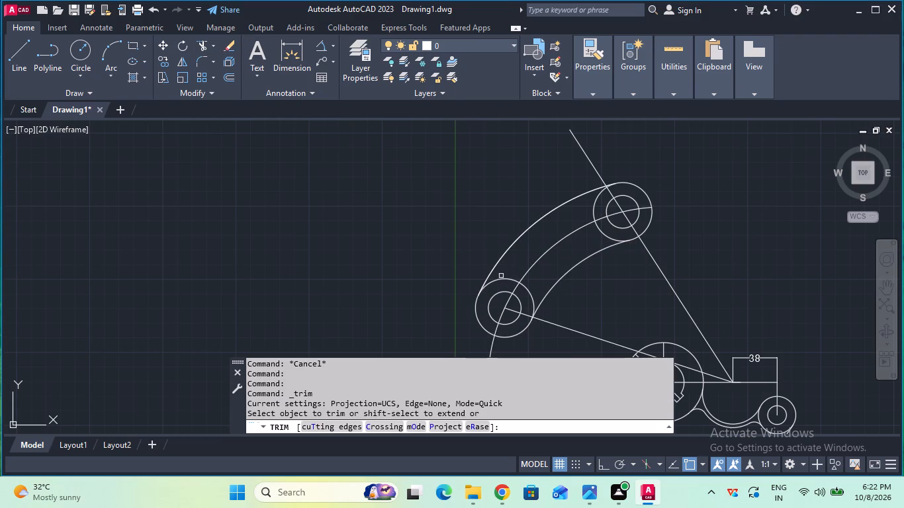
Trim away the portions of the two large end circles that lie inside the curved arm.
{"action": "left_click", "coordinate": [502, 278]}
{"action": "left_click", "coordinate": [525, 289]}
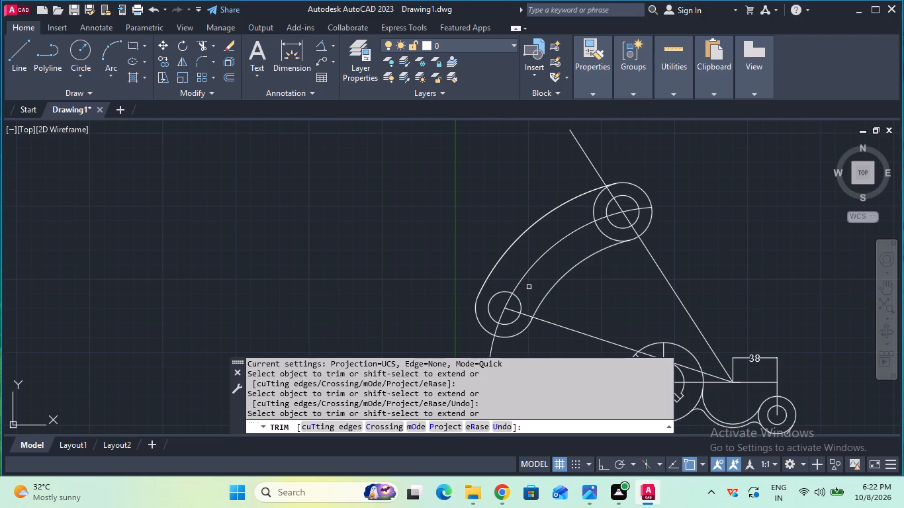
{"action": "left_click", "coordinate": [596, 210]}
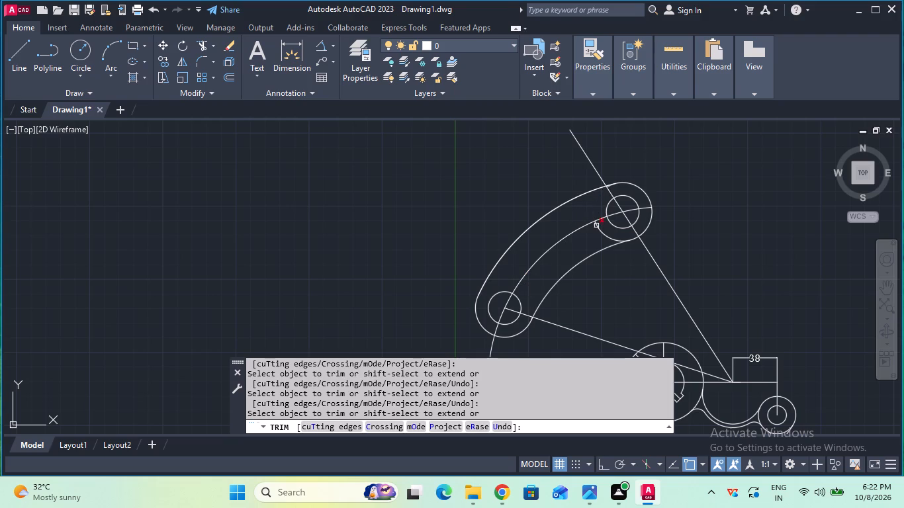
{"action": "left_click", "coordinate": [606, 237]}
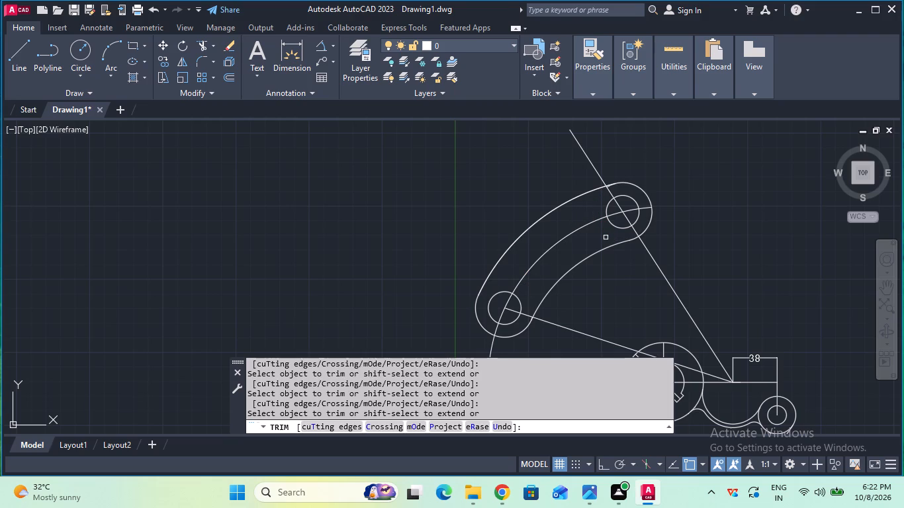
{"action": "key", "text": "Escape"}
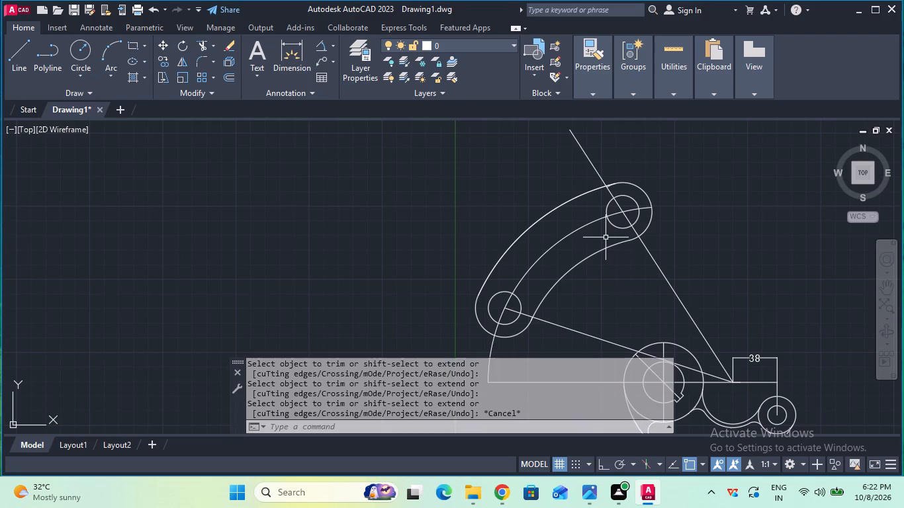
Trim the leftover piece of the upper large end circle just inside the outer arc, beside the slanted centre line.
{"action": "scroll", "coordinate": [553, 247], "scroll_direction": "up", "scroll_amount": 1}
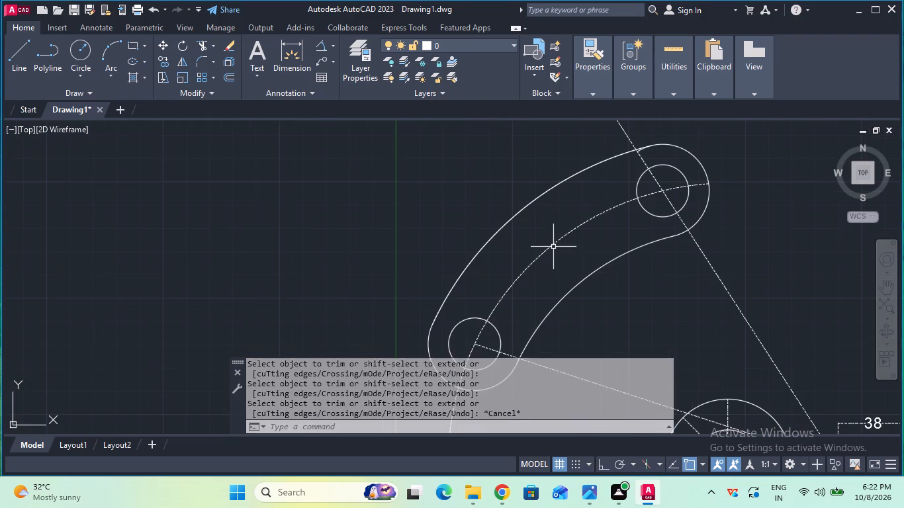
{"action": "scroll", "coordinate": [666, 168], "scroll_direction": "up", "scroll_amount": 2}
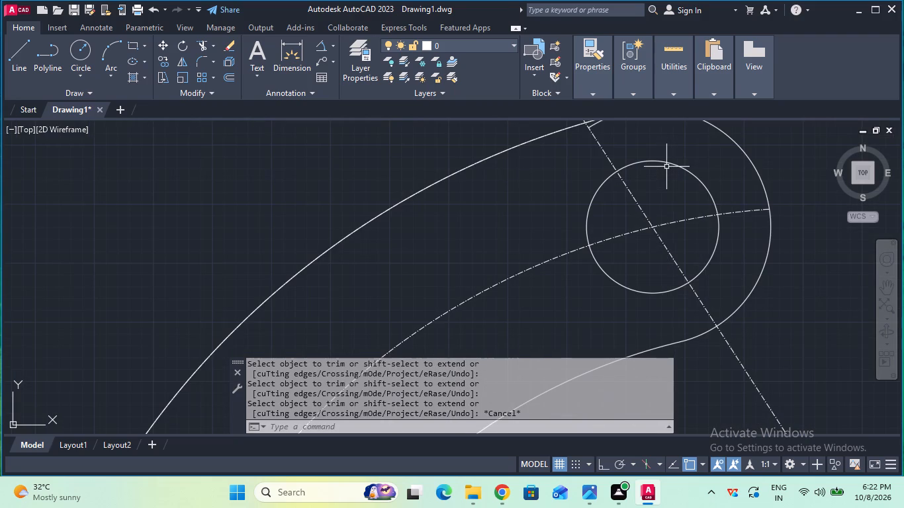
{"action": "scroll", "coordinate": [666, 167], "scroll_direction": "down", "scroll_amount": 1}
{"action": "middle_click_drag", "start_coordinate": [665, 157], "coordinate": [664, 156]}
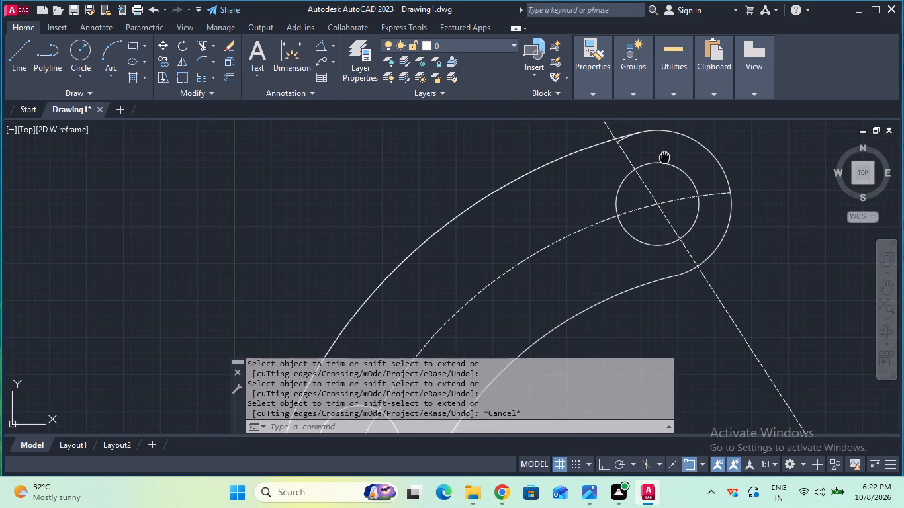
{"action": "middle_click_drag", "start_coordinate": [664, 156], "coordinate": [664, 208]}
{"action": "scroll", "coordinate": [664, 208], "scroll_direction": "up", "scroll_amount": 1}
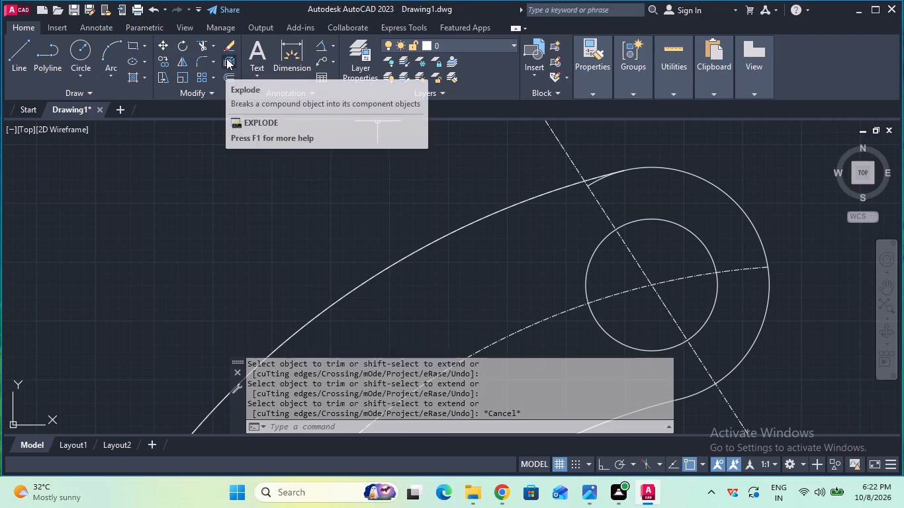
{"action": "left_click", "coordinate": [204, 48]}
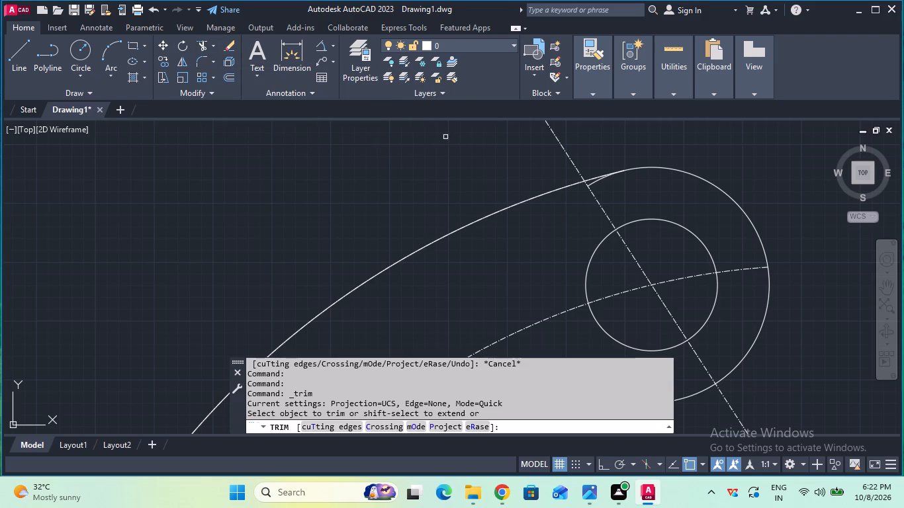
{"action": "left_click", "coordinate": [590, 187]}
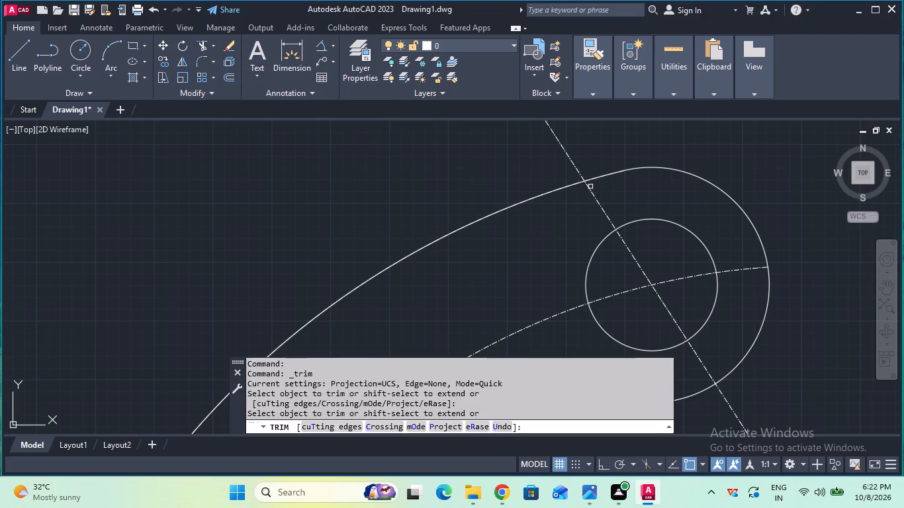
{"action": "scroll", "coordinate": [568, 230], "scroll_direction": "down", "scroll_amount": 2}
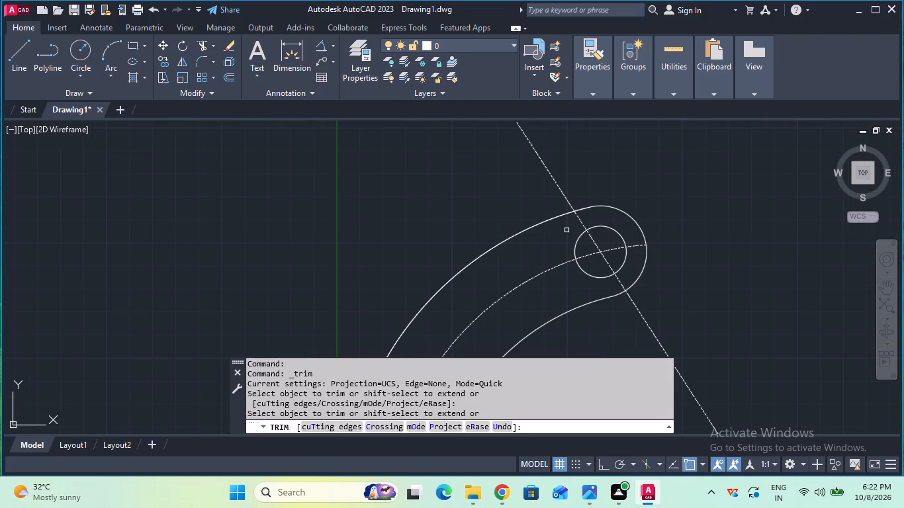
{"action": "key", "text": "Escape"}
Offset the arm's centre arc inward and outward by the lower-left small circle's radius, picked from its centre to its edge.
{"action": "scroll", "coordinate": [553, 253], "scroll_direction": "down", "scroll_amount": 1}
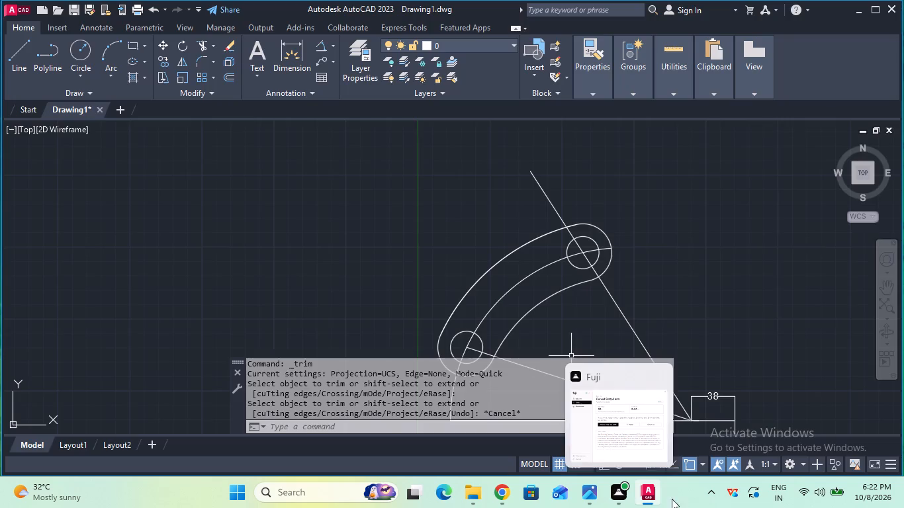
{"action": "middle_click_drag", "start_coordinate": [594, 338], "coordinate": [575, 275]}
{"action": "scroll", "coordinate": [575, 275], "scroll_direction": "down", "scroll_amount": 1}
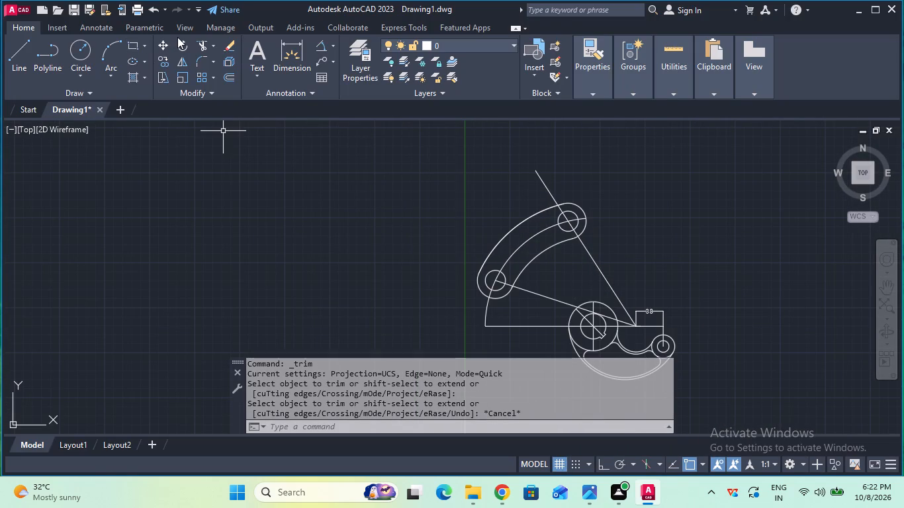
{"action": "left_click", "coordinate": [228, 75]}
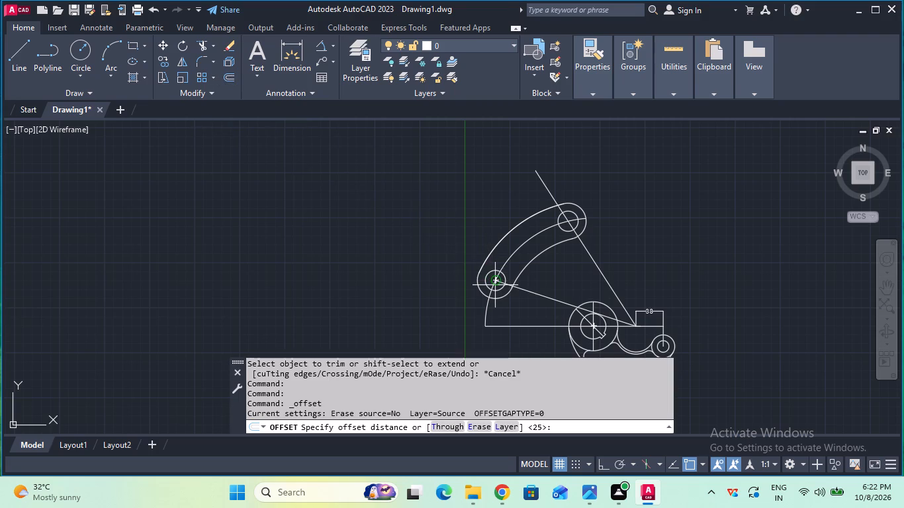
{"action": "left_click", "coordinate": [495, 282]}
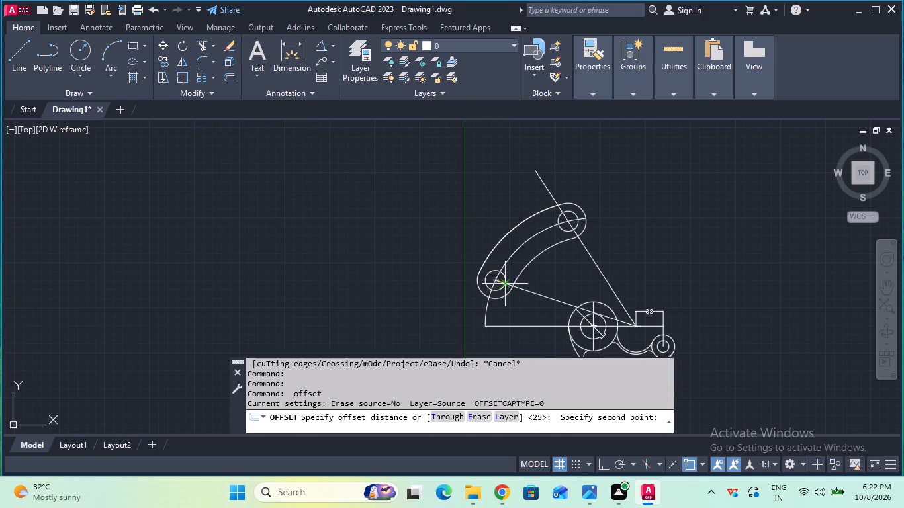
{"action": "left_click", "coordinate": [502, 284]}
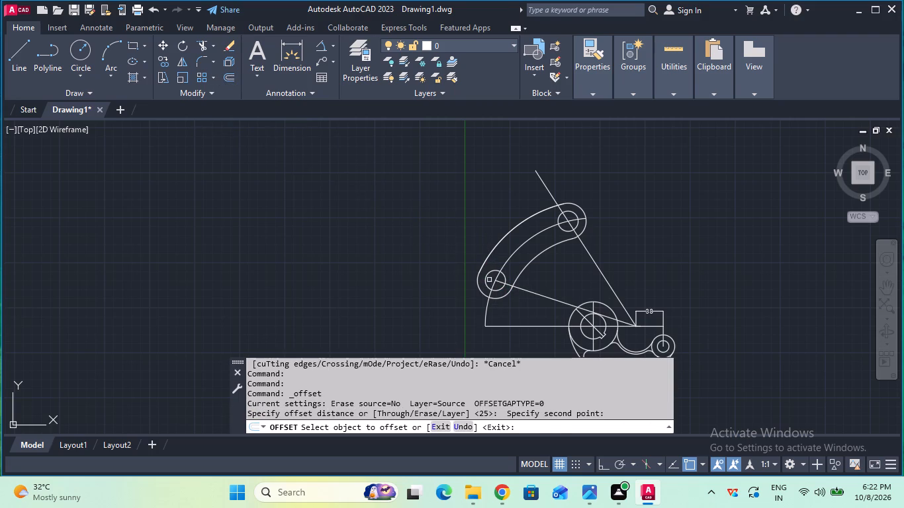
{"action": "left_click", "coordinate": [497, 280]}
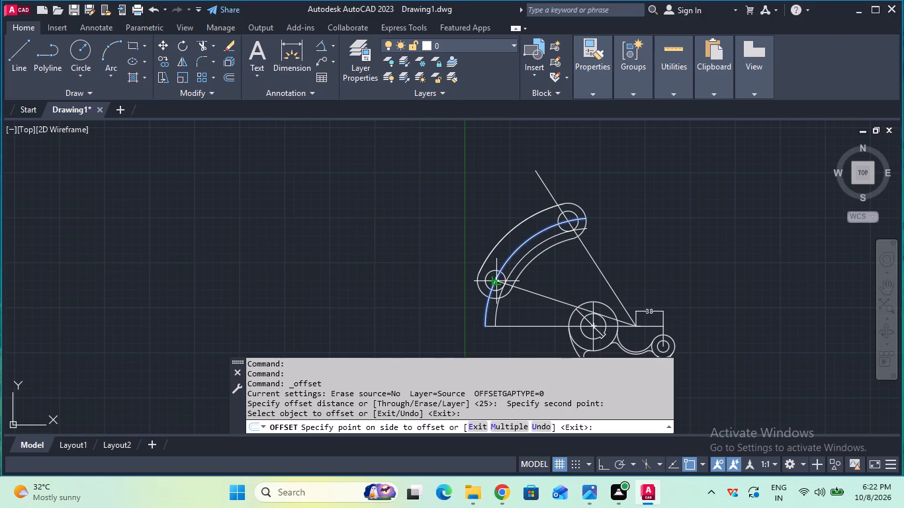
{"action": "left_click", "coordinate": [497, 280]}
{"action": "left_click", "coordinate": [498, 280]}
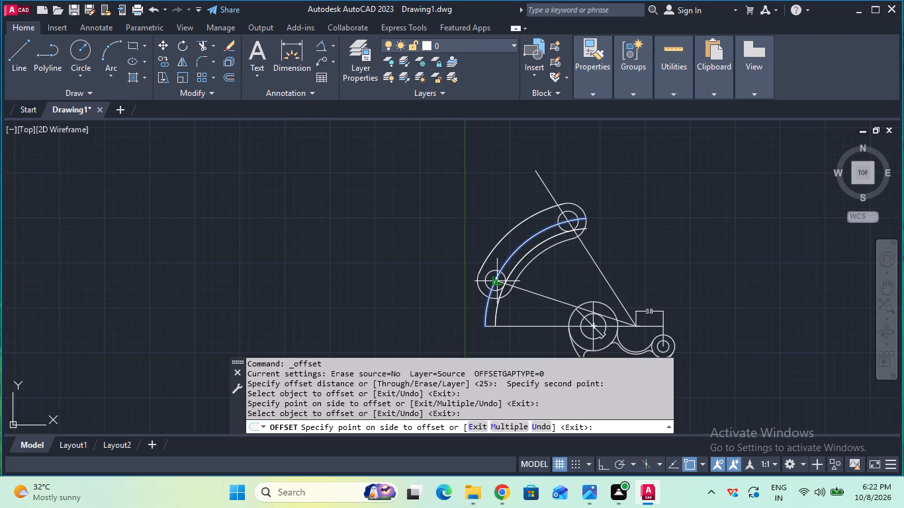
{"action": "left_click", "coordinate": [492, 276]}
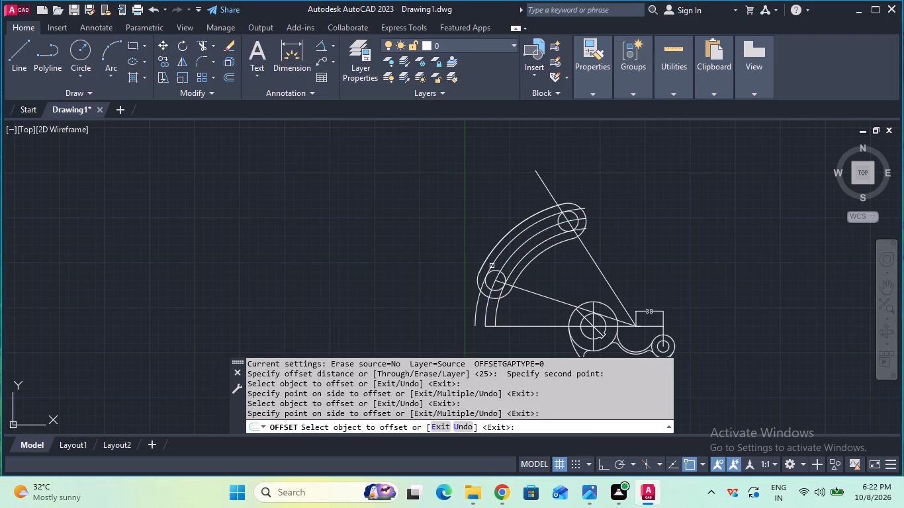
{"action": "scroll", "coordinate": [492, 266], "scroll_direction": "up", "scroll_amount": 1}
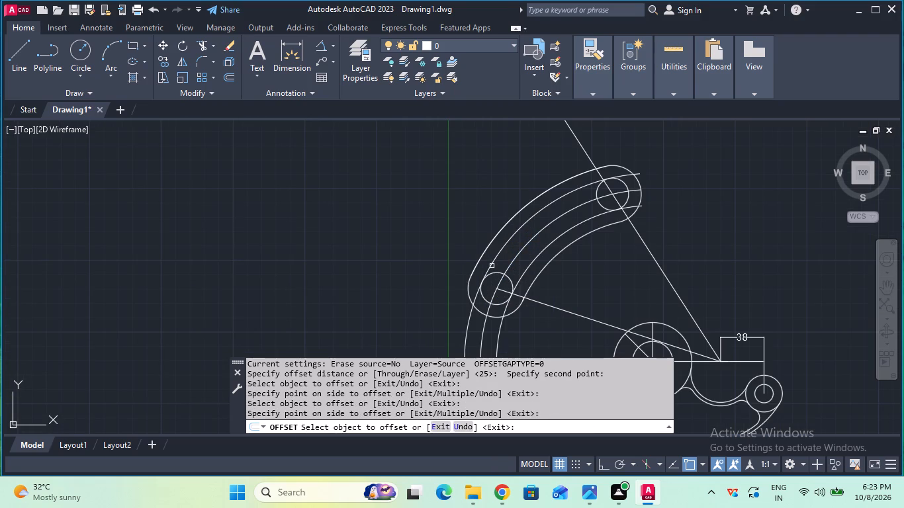
{"action": "key", "text": "Escape"}
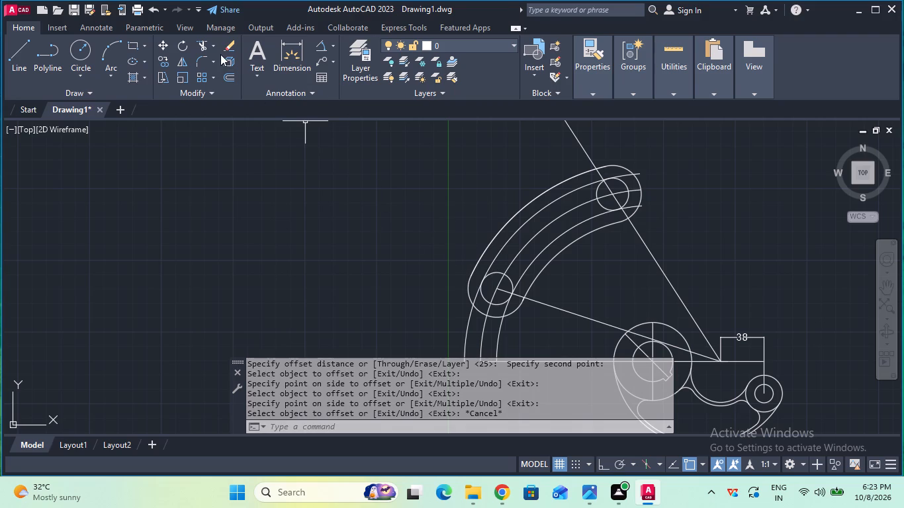
Trim the overhanging ends of both new offset arcs so they run only between the two small end circles.
{"action": "left_click", "coordinate": [205, 48]}
{"action": "left_click_drag", "start_coordinate": [435, 325], "coordinate": [465, 326]}
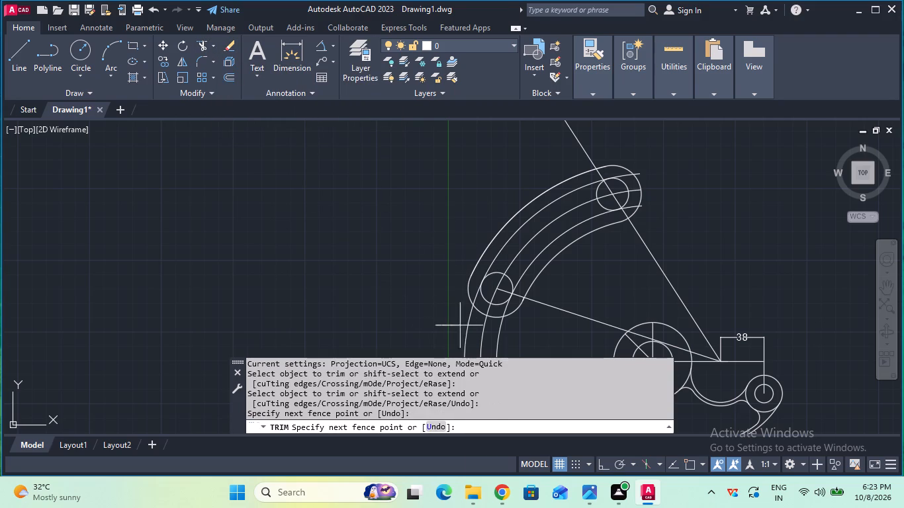
{"action": "left_click_drag", "start_coordinate": [465, 326], "coordinate": [471, 326]}
{"action": "left_click_drag", "start_coordinate": [492, 344], "coordinate": [506, 339]}
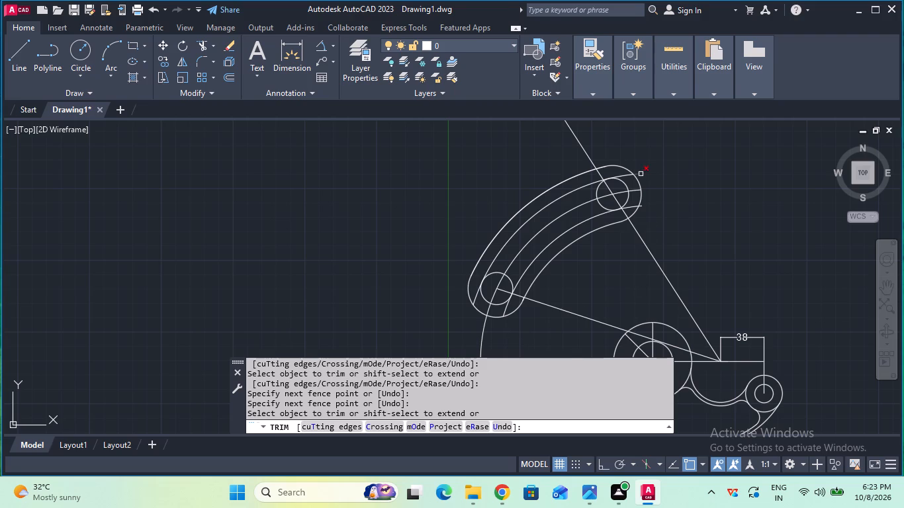
{"action": "left_click", "coordinate": [641, 174]}
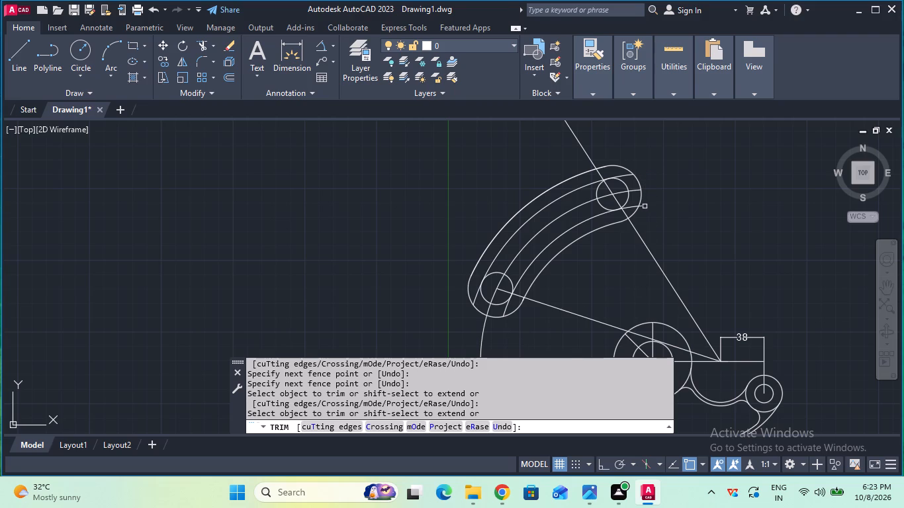
{"action": "left_click", "coordinate": [643, 206]}
{"action": "scroll", "coordinate": [633, 211], "scroll_direction": "up", "scroll_amount": 1}
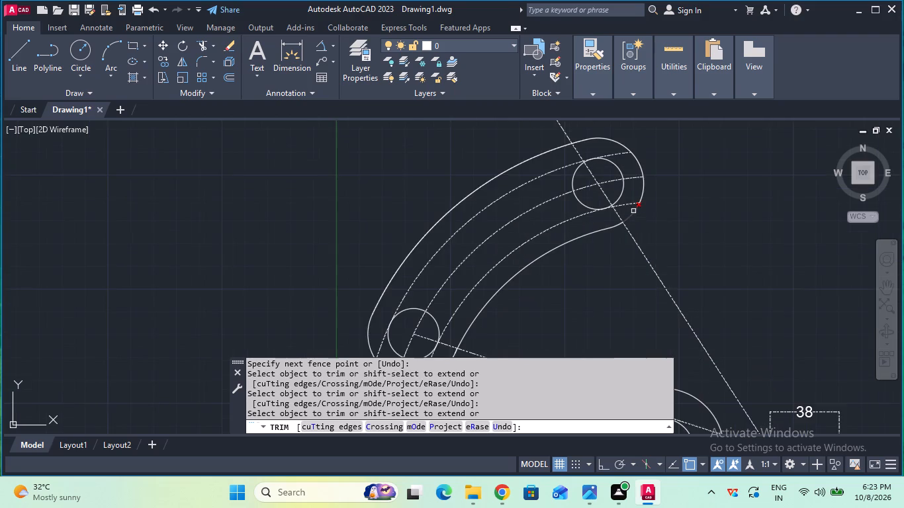
{"action": "scroll", "coordinate": [633, 211], "scroll_direction": "up", "scroll_amount": 1}
{"action": "left_click", "coordinate": [624, 200]}
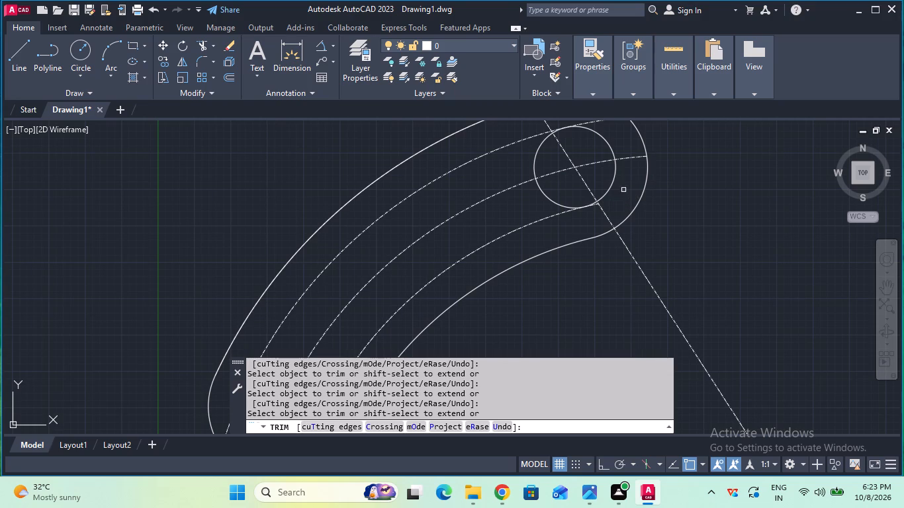
{"action": "scroll", "coordinate": [621, 152], "scroll_direction": "down", "scroll_amount": 1}
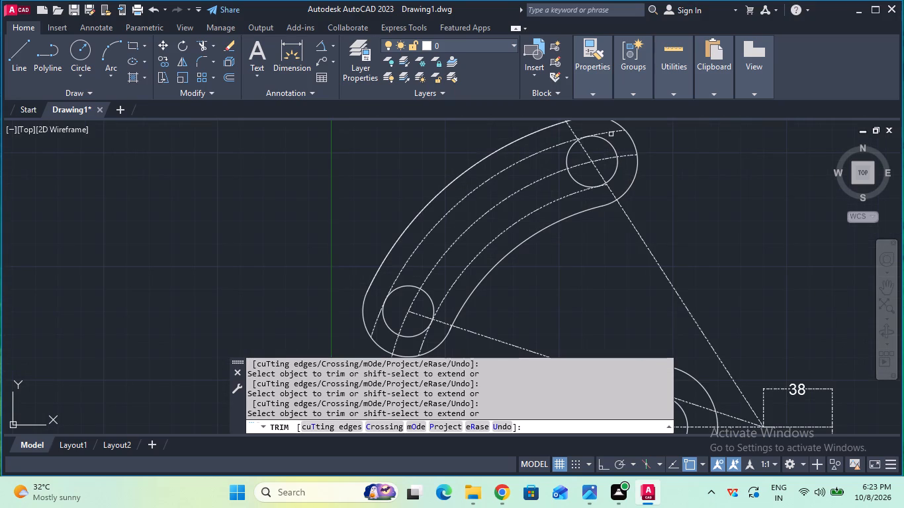
{"action": "left_click", "coordinate": [609, 132]}
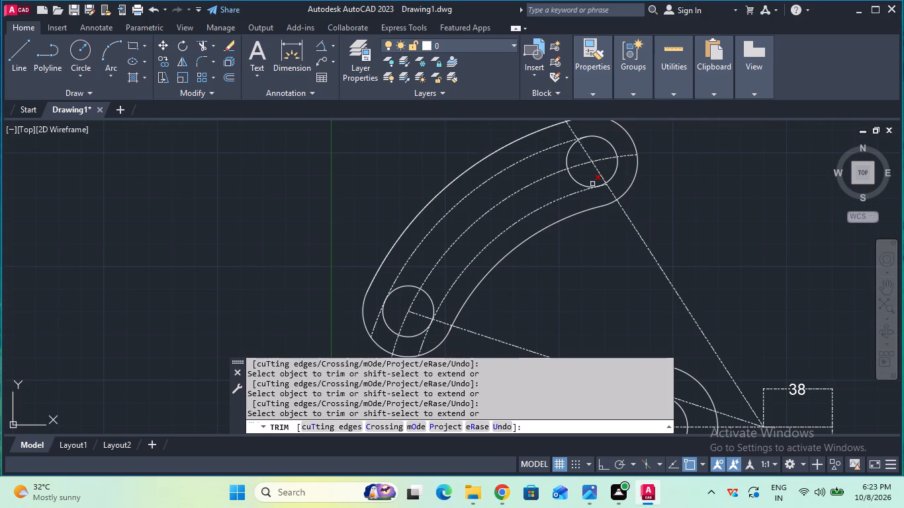
{"action": "left_click", "coordinate": [374, 322]}
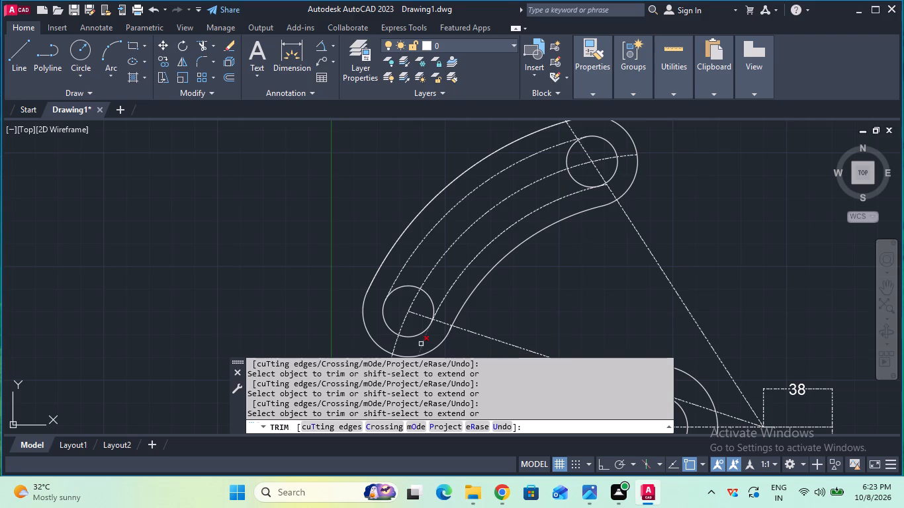
{"action": "left_click", "coordinate": [421, 344]}
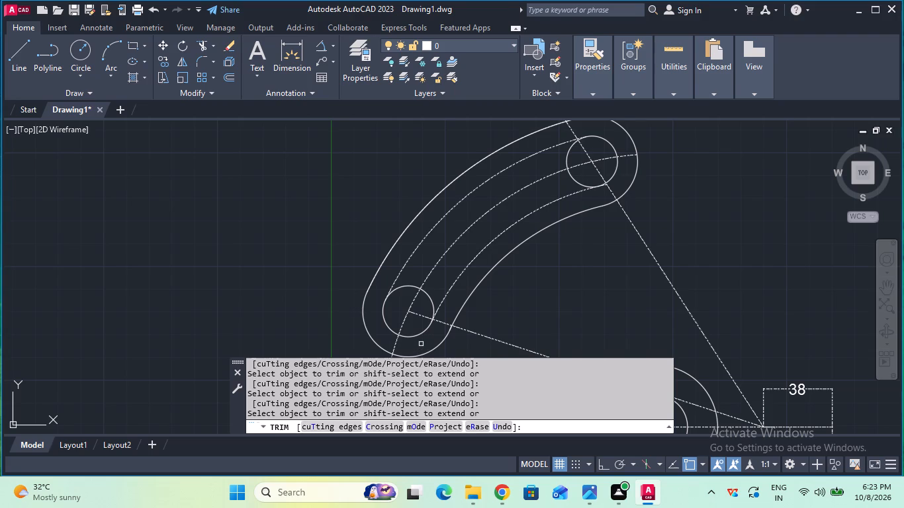
{"action": "key", "text": "Escape"}
Change the linetype of the slot's outer and inner offset arcs from centre to ByBlock.
{"action": "left_click", "coordinate": [439, 224]}
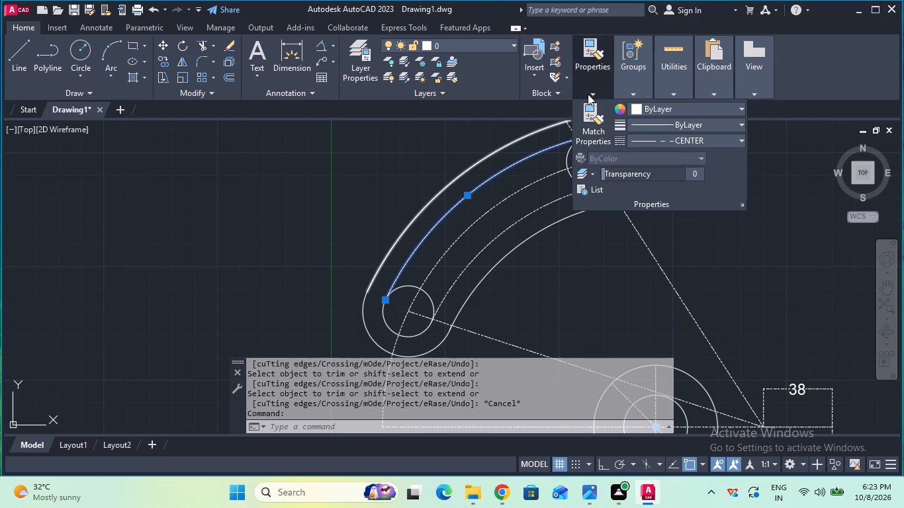
{"action": "left_click", "coordinate": [632, 134]}
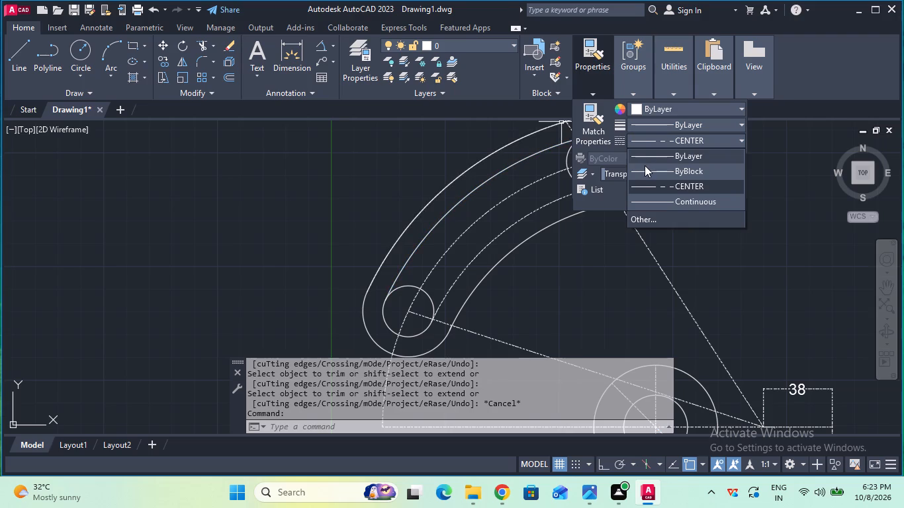
{"action": "left_click", "coordinate": [647, 171]}
{"action": "left_click", "coordinate": [541, 210]}
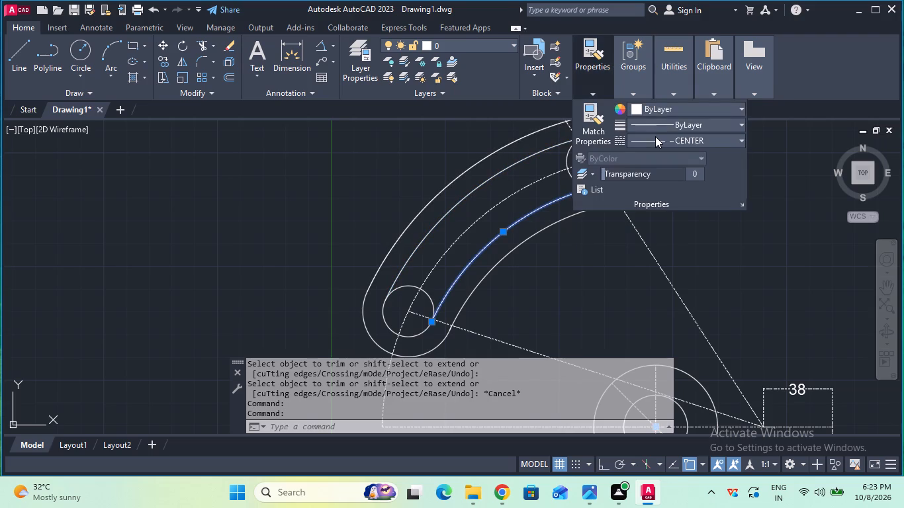
{"action": "left_click", "coordinate": [655, 136]}
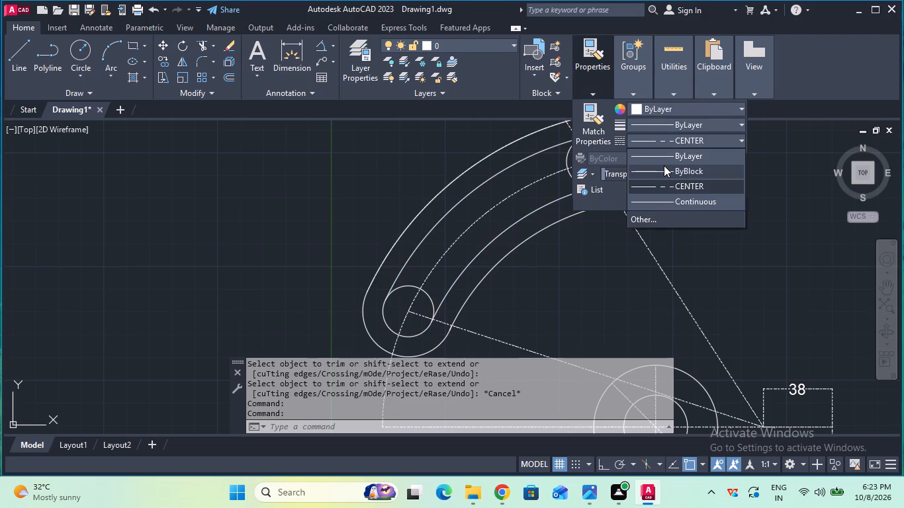
{"action": "left_click", "coordinate": [664, 165]}
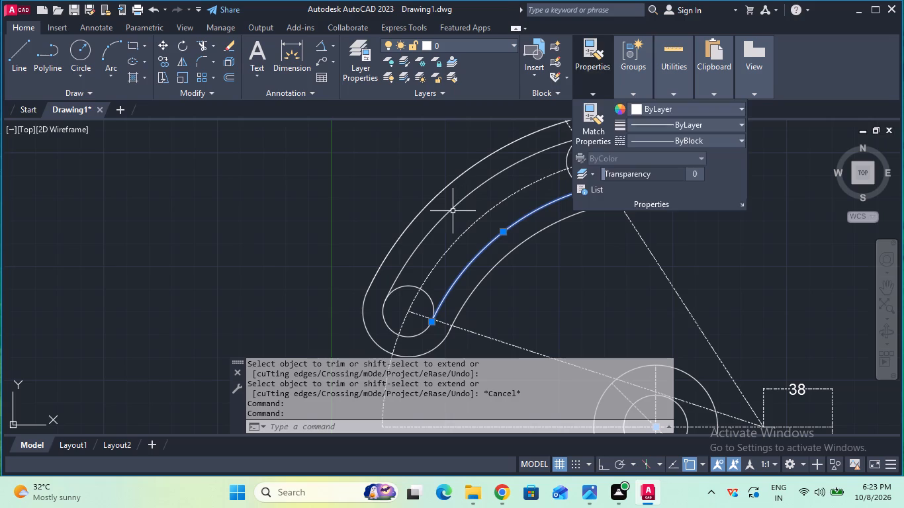
{"action": "key", "text": "Escape"}
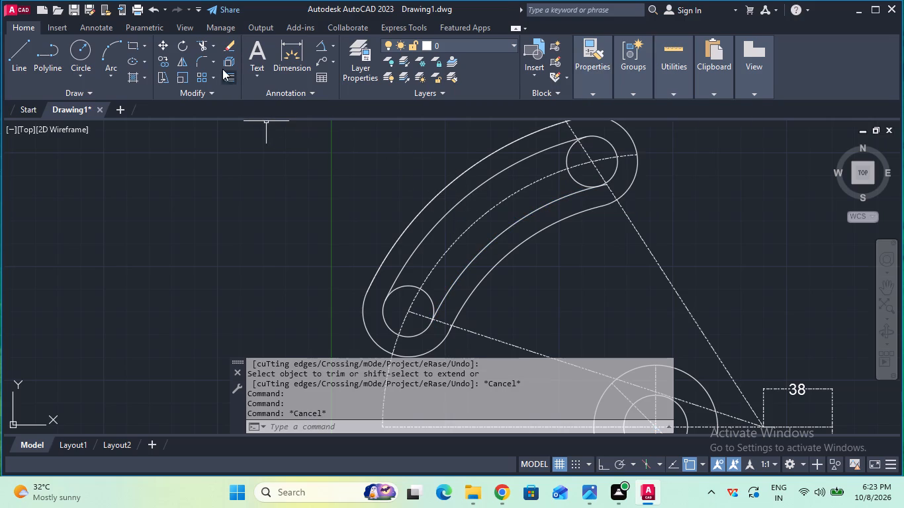
Trim away the portions of the two small end circles that lie inside the arm's inner slot.
{"action": "left_click", "coordinate": [205, 46]}
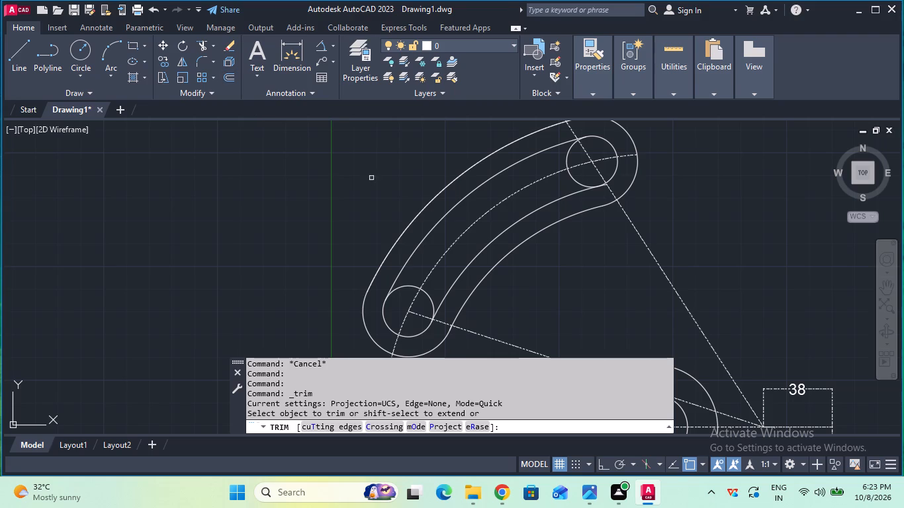
{"action": "left_click", "coordinate": [410, 285]}
{"action": "left_click", "coordinate": [428, 294]}
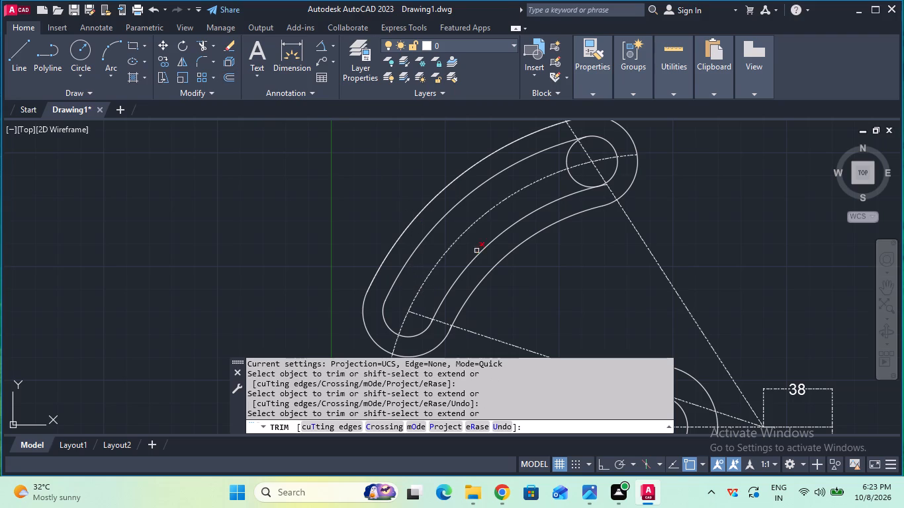
{"action": "left_click", "coordinate": [573, 179]}
{"action": "left_click", "coordinate": [568, 161]}
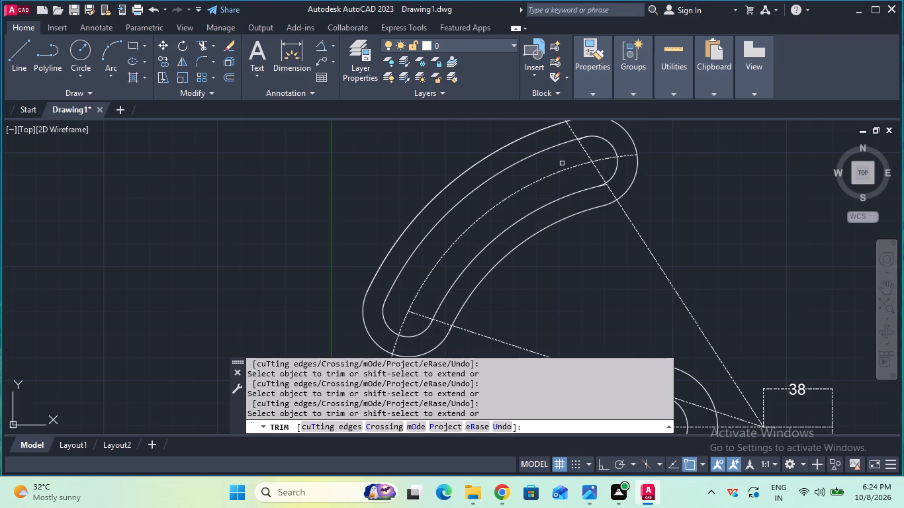
{"action": "key", "text": "Escape"}
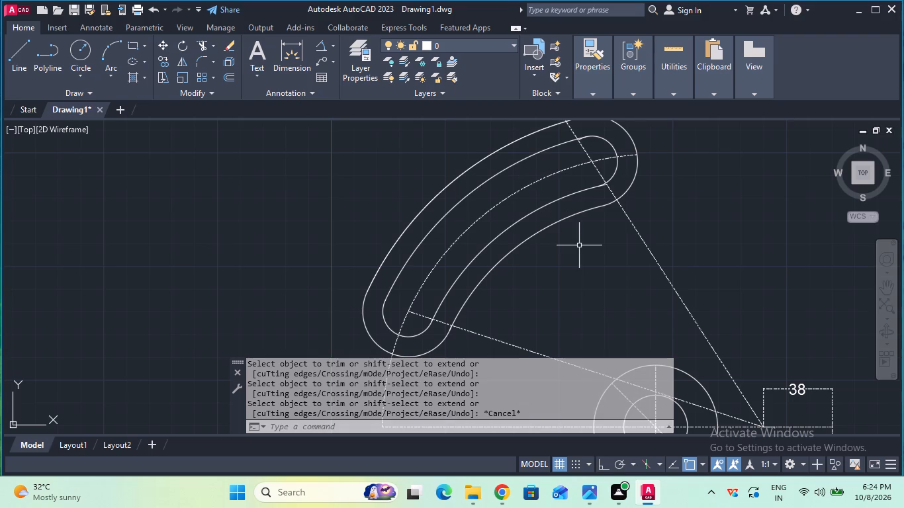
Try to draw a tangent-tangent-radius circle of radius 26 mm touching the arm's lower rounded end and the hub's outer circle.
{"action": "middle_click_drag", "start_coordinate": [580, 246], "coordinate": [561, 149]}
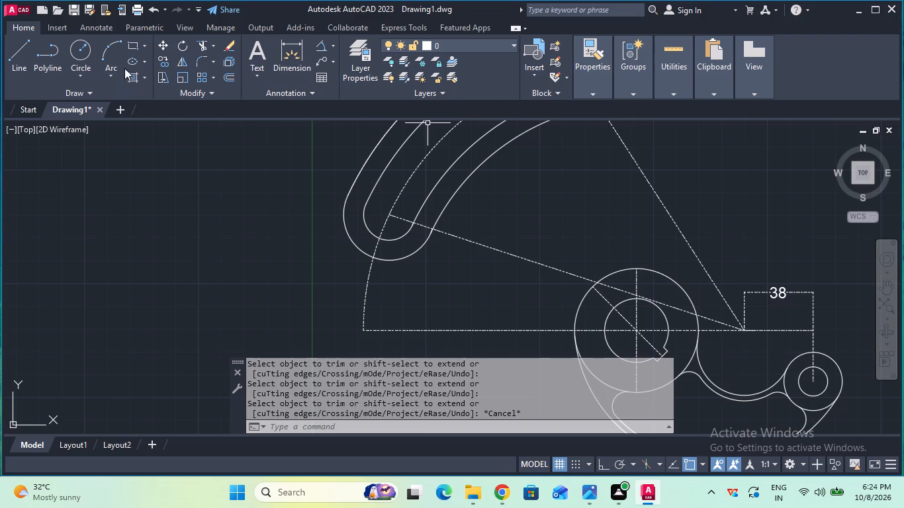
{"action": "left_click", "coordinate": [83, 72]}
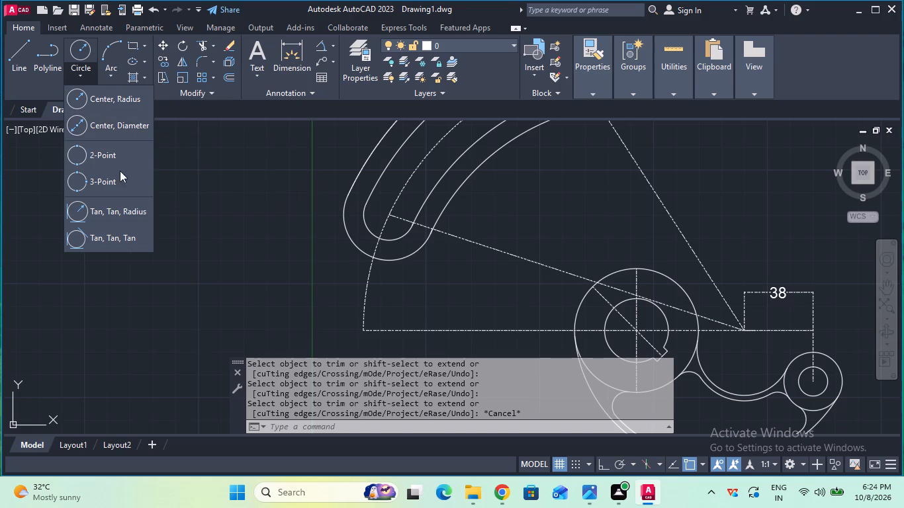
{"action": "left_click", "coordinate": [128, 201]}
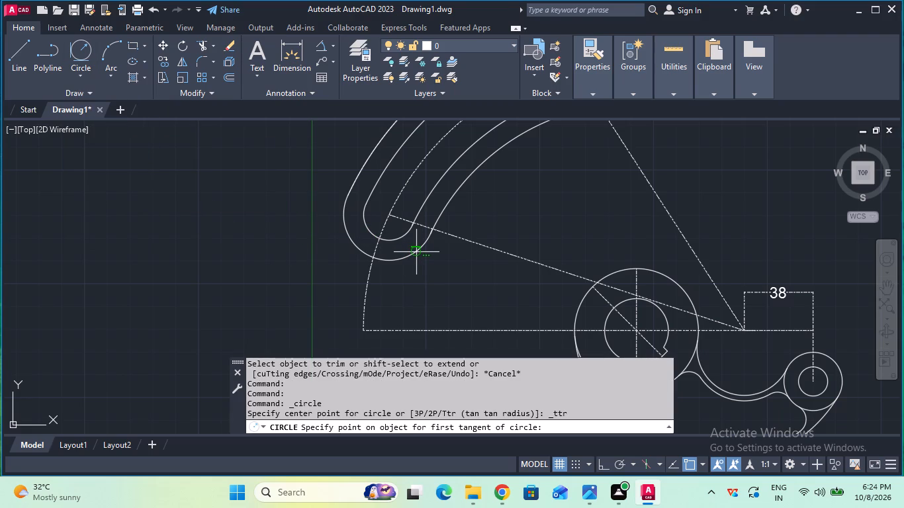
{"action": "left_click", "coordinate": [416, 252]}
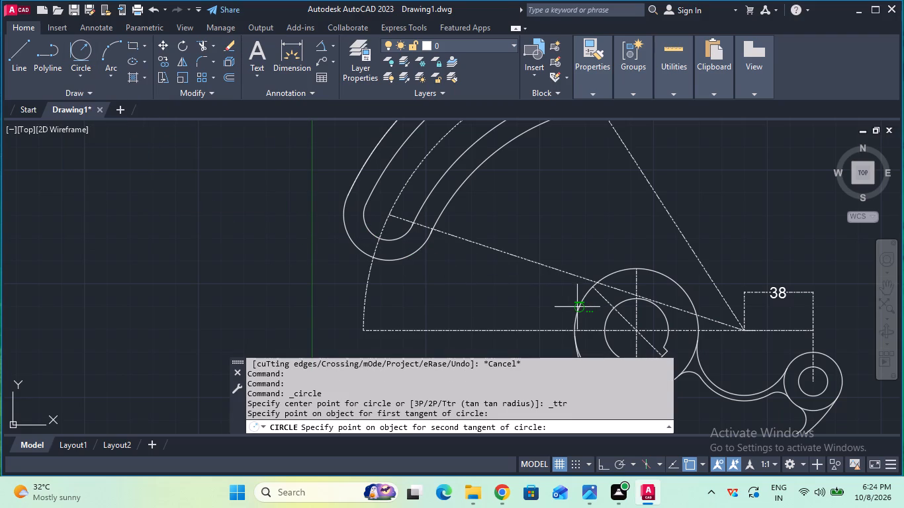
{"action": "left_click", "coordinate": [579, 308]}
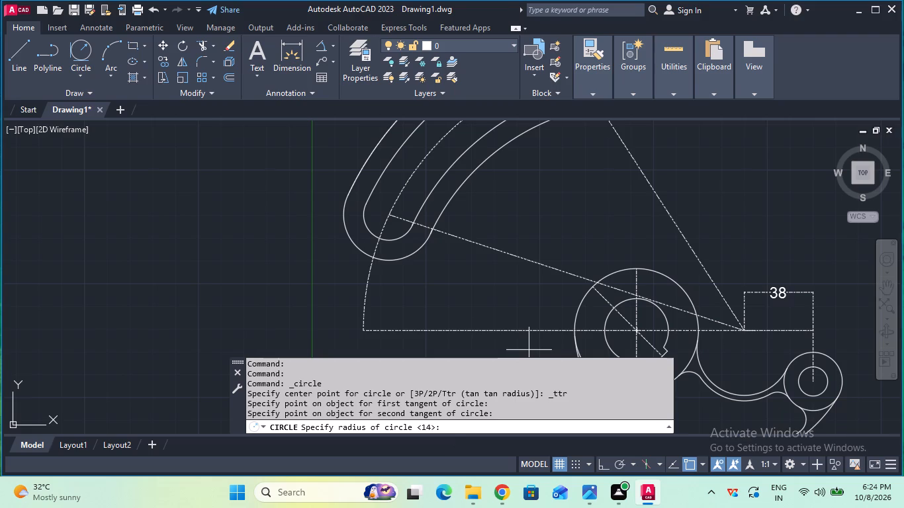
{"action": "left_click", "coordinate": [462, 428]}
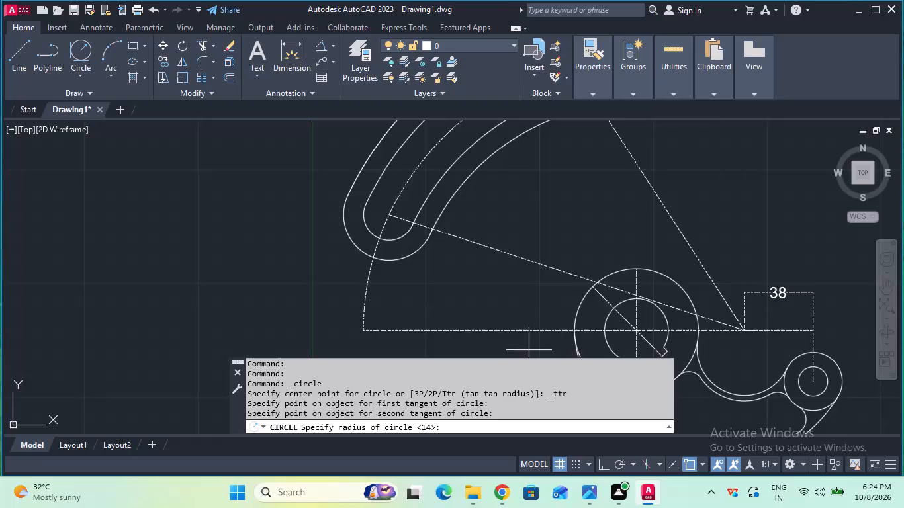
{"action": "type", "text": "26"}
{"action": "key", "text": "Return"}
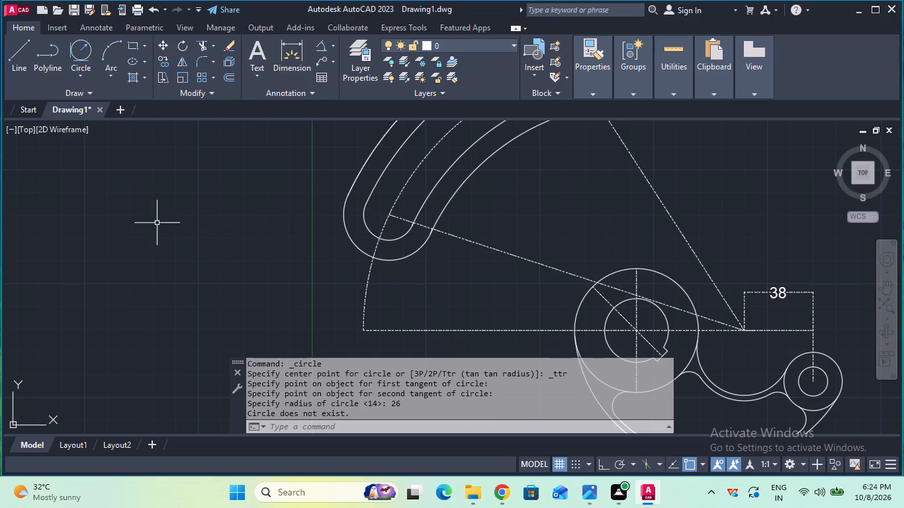
Draw a circle of radius 26 mm in the empty area beside the arm's lower end, away from the part.
{"action": "left_click", "coordinate": [75, 75]}
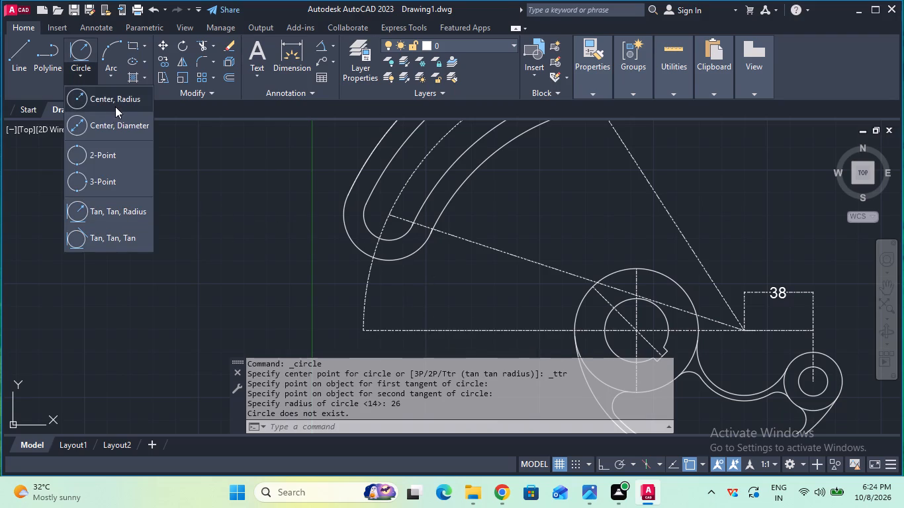
{"action": "left_click", "coordinate": [115, 106]}
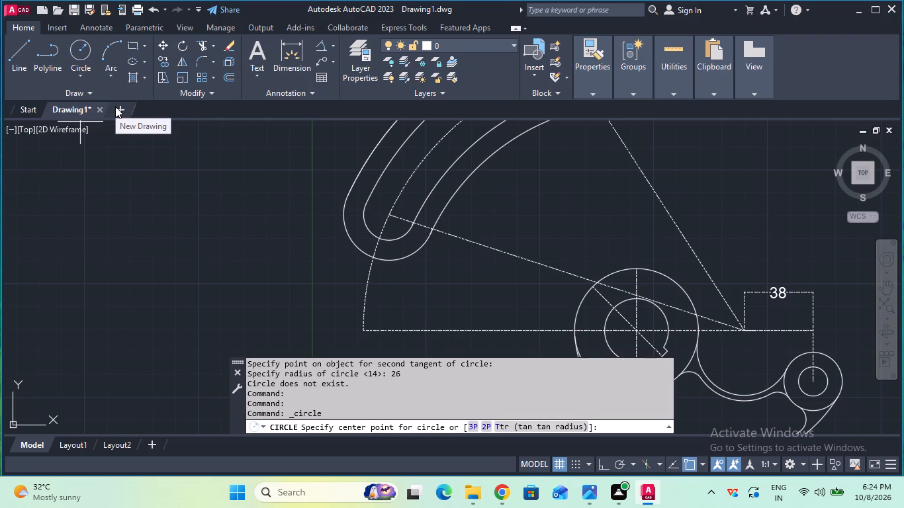
{"action": "left_click", "coordinate": [158, 245]}
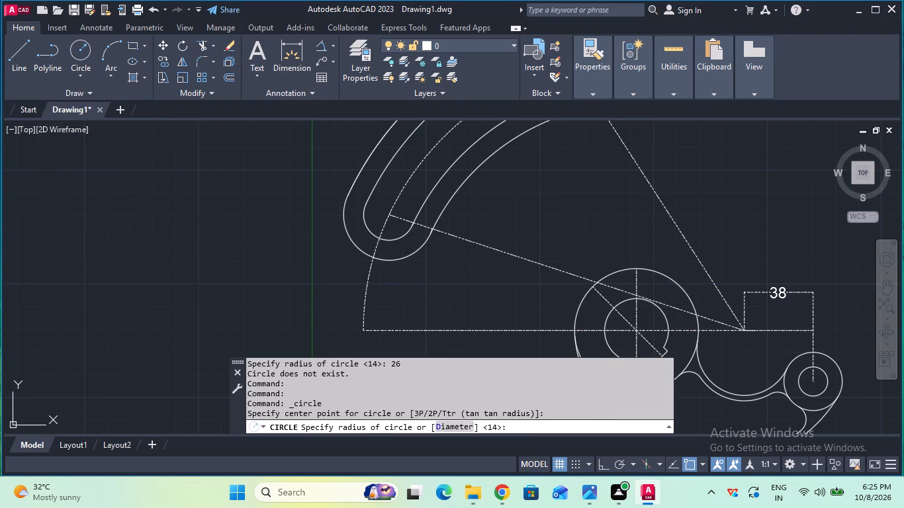
{"action": "type", "text": "26"}
{"action": "key", "text": "Return"}
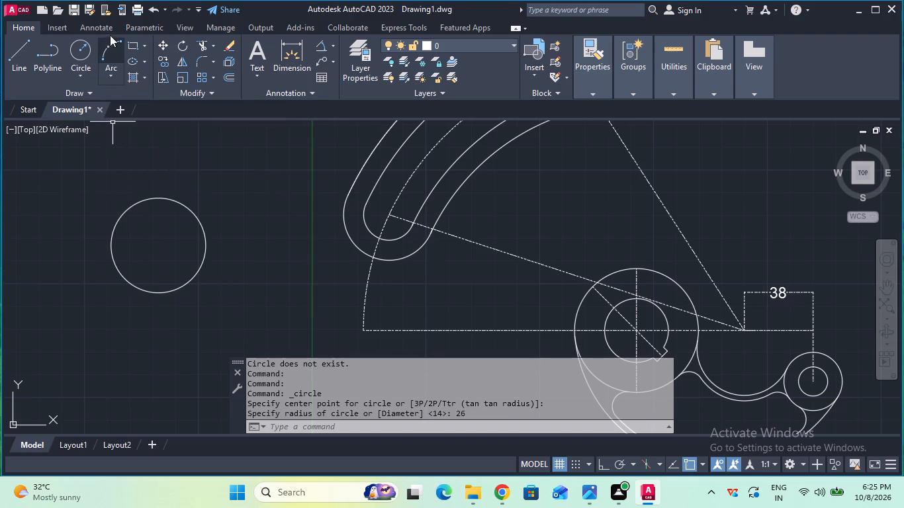
Move the 26 mm radius circle by its right quadrant onto the left quadrant of the hub's outer circle.
{"action": "left_click", "coordinate": [165, 44]}
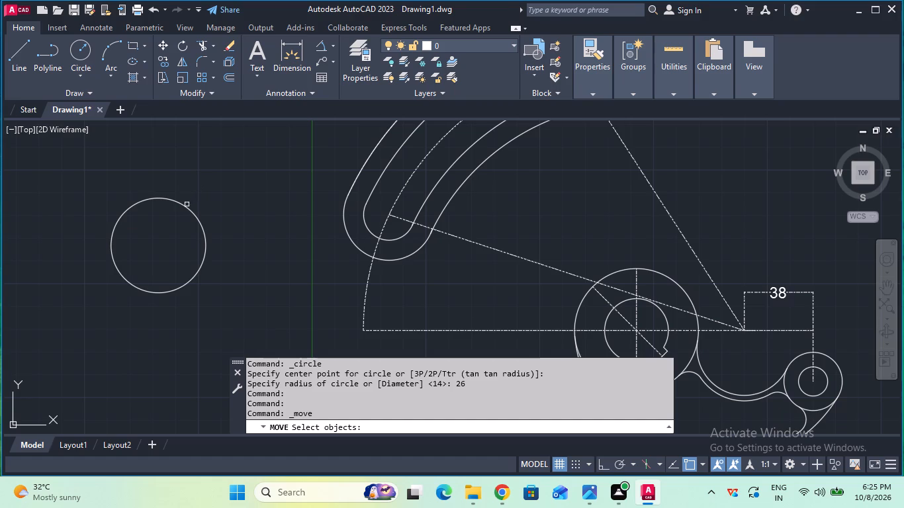
{"action": "left_click", "coordinate": [186, 204]}
{"action": "key", "text": "Return"}
{"action": "left_click", "coordinate": [204, 245]}
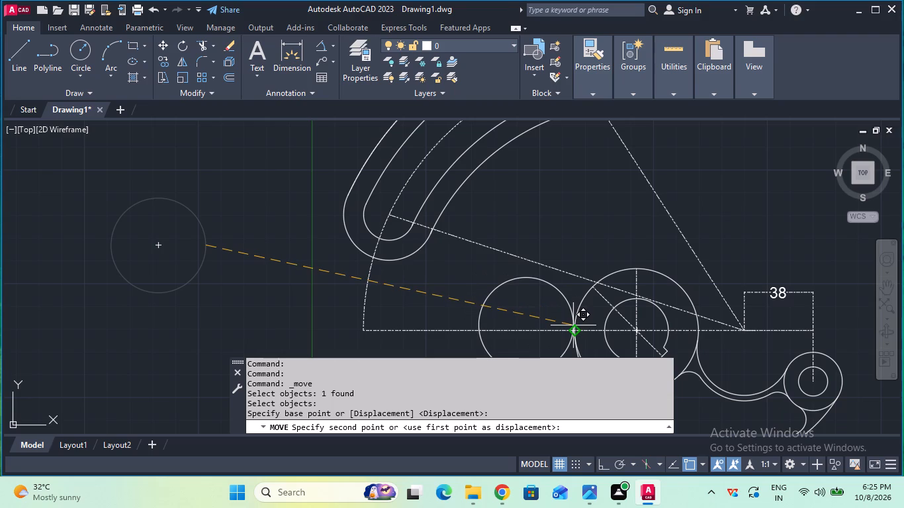
{"action": "left_click", "coordinate": [576, 325]}
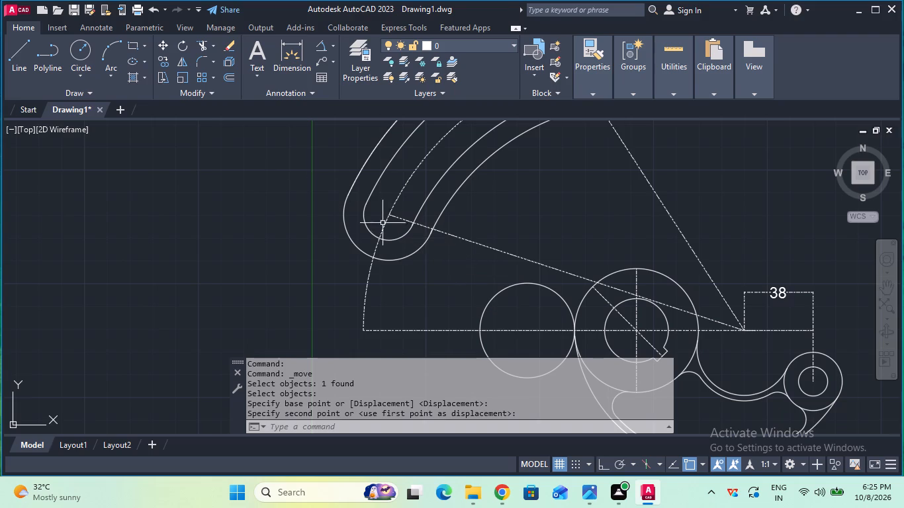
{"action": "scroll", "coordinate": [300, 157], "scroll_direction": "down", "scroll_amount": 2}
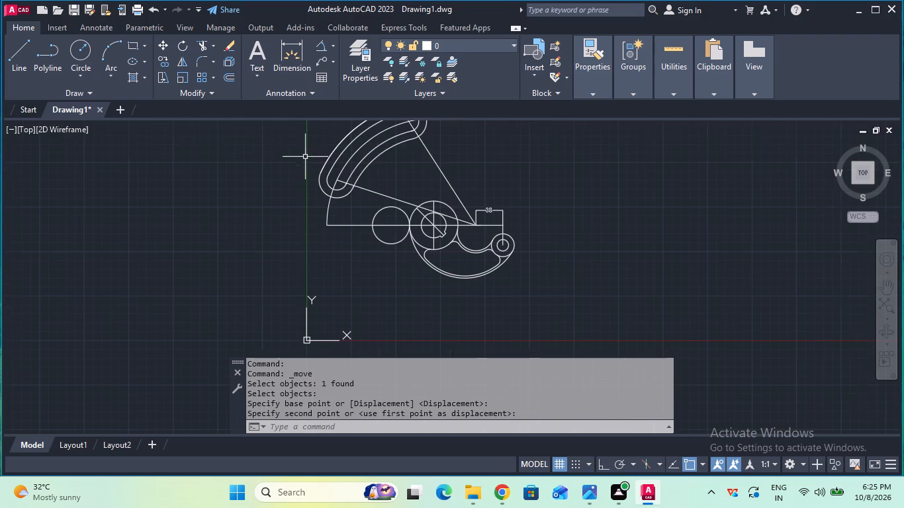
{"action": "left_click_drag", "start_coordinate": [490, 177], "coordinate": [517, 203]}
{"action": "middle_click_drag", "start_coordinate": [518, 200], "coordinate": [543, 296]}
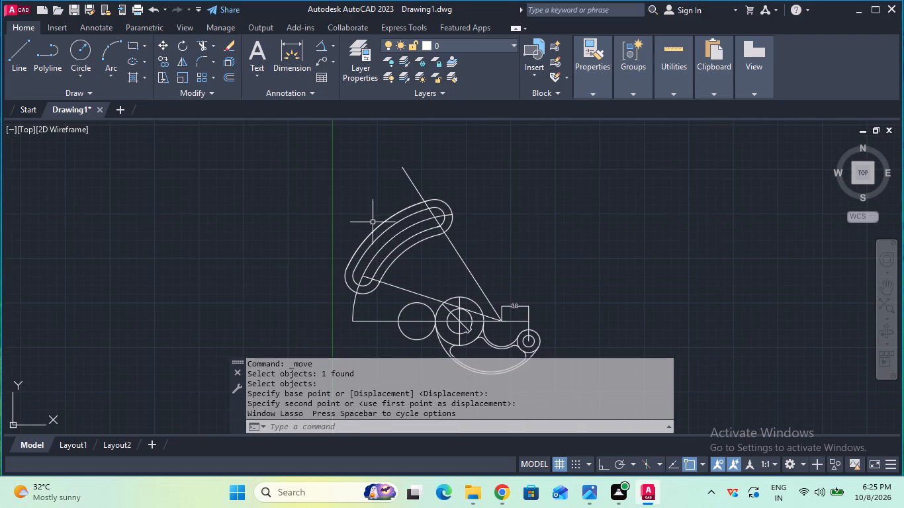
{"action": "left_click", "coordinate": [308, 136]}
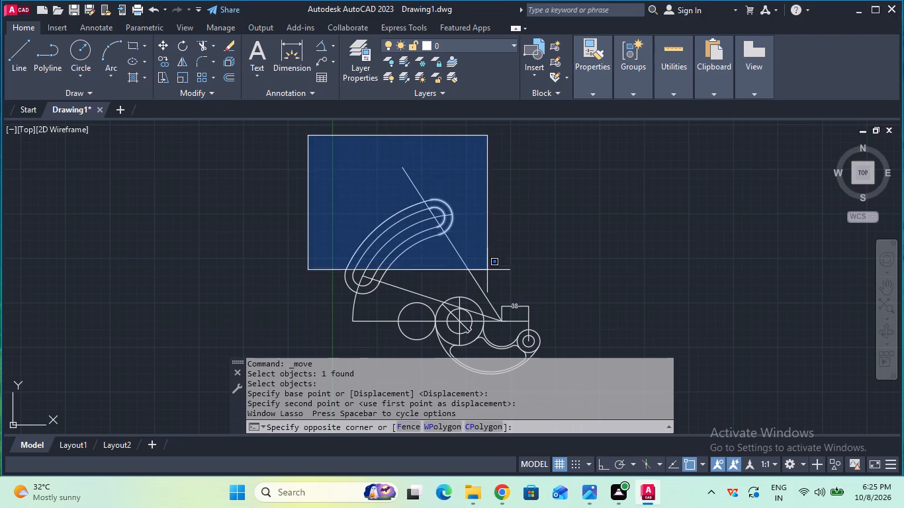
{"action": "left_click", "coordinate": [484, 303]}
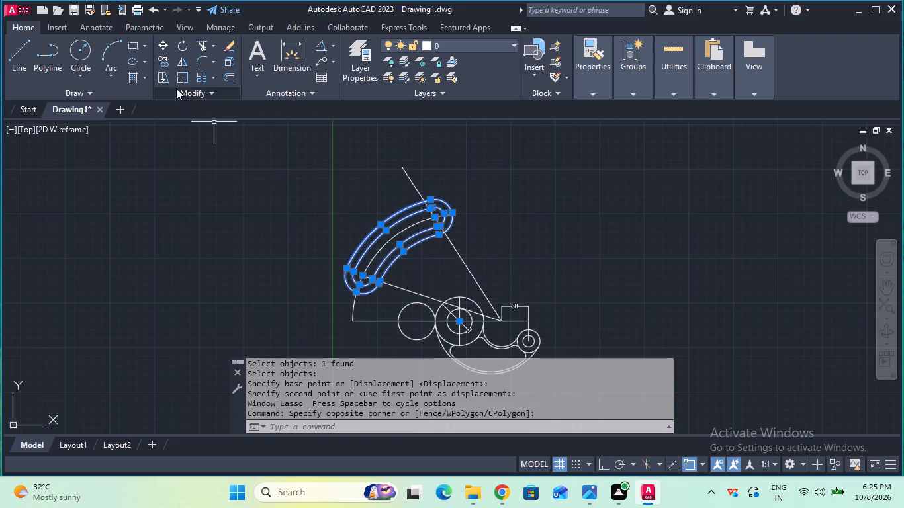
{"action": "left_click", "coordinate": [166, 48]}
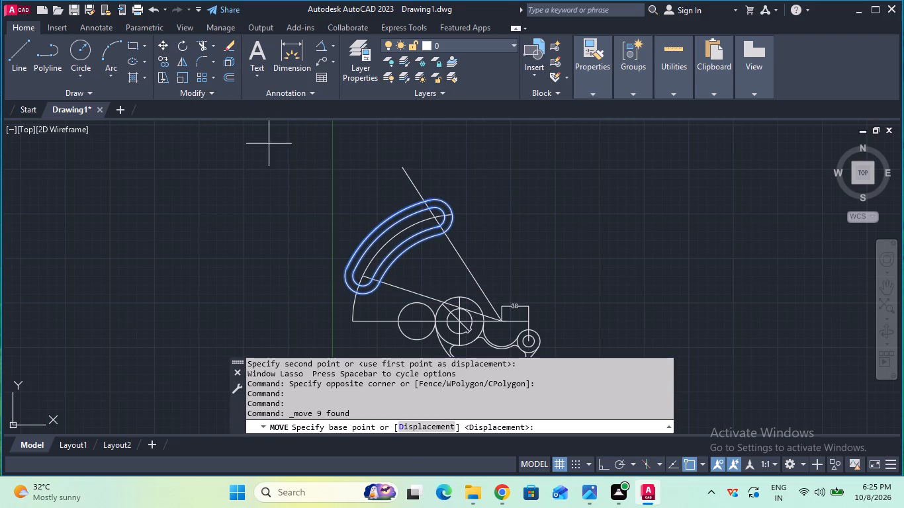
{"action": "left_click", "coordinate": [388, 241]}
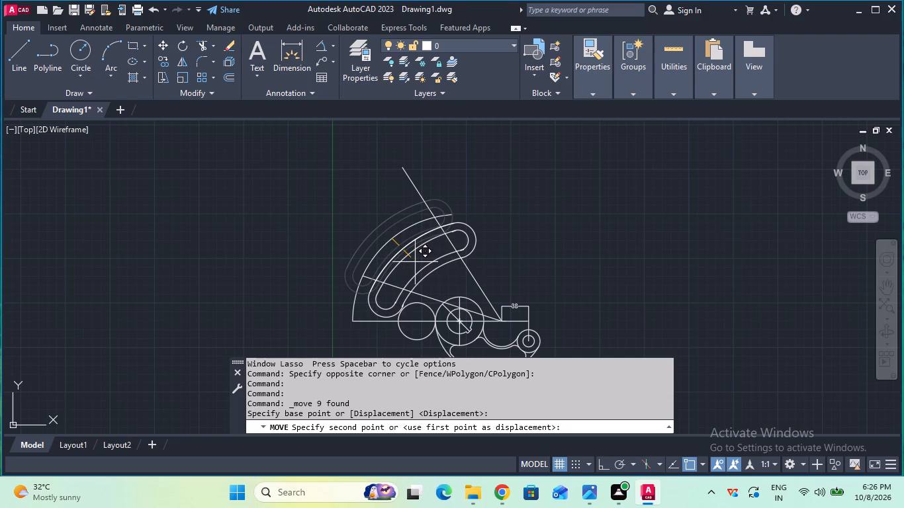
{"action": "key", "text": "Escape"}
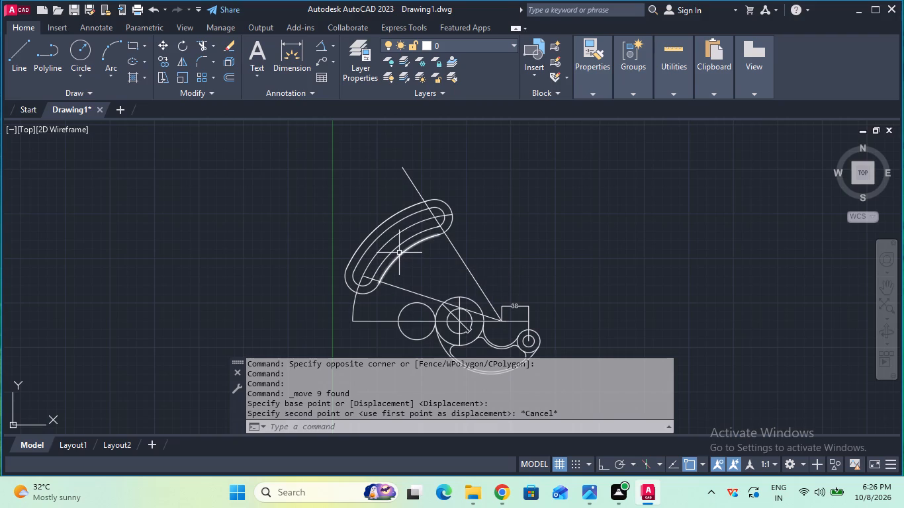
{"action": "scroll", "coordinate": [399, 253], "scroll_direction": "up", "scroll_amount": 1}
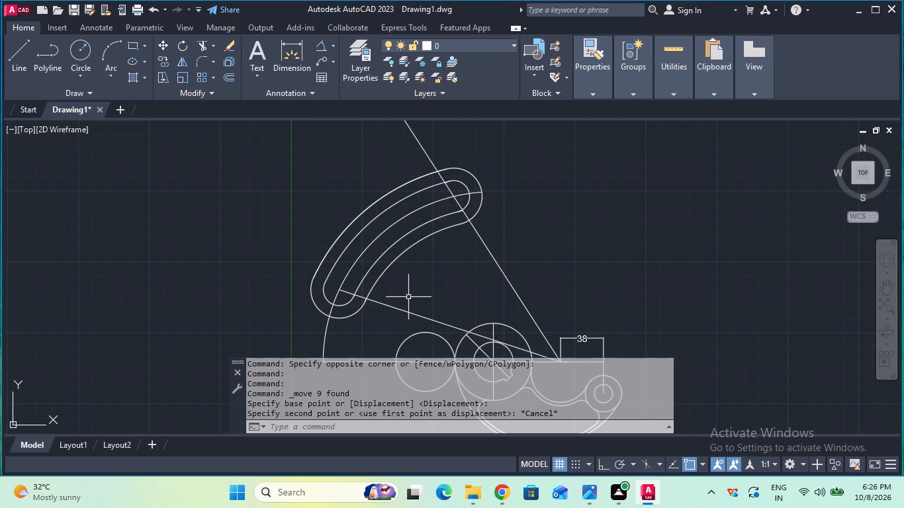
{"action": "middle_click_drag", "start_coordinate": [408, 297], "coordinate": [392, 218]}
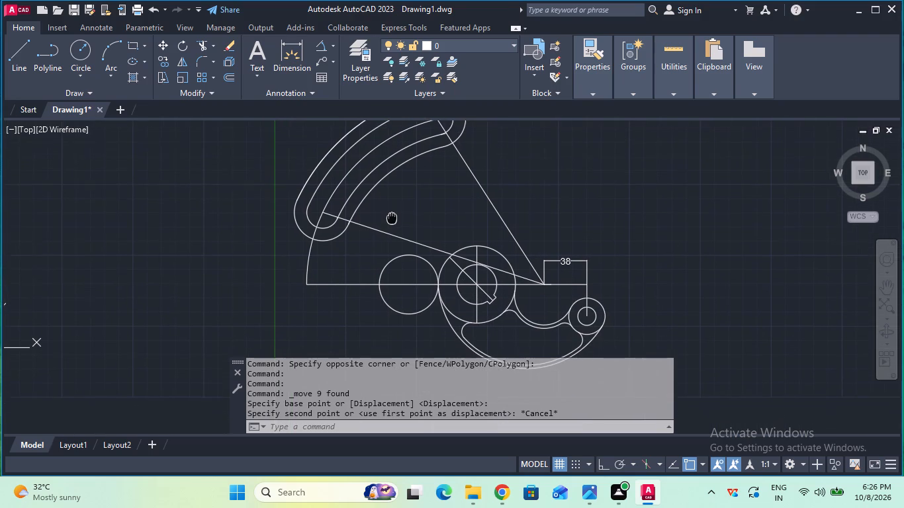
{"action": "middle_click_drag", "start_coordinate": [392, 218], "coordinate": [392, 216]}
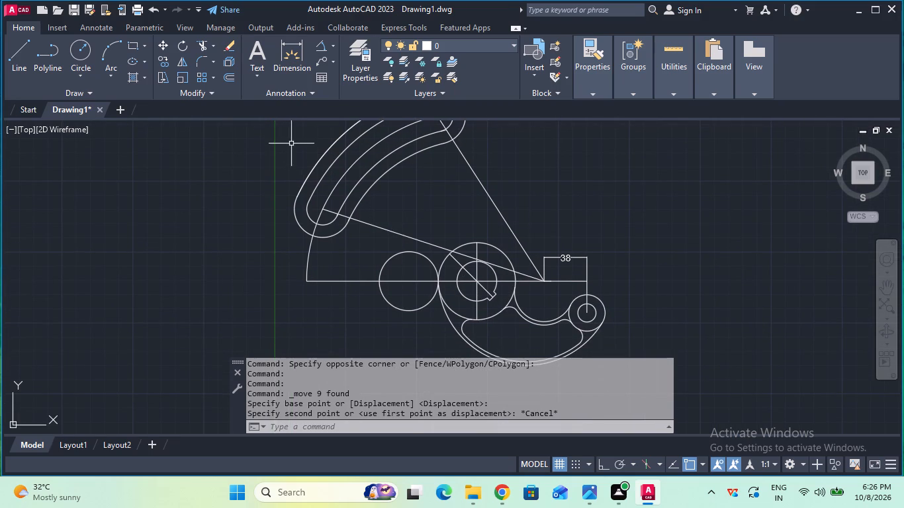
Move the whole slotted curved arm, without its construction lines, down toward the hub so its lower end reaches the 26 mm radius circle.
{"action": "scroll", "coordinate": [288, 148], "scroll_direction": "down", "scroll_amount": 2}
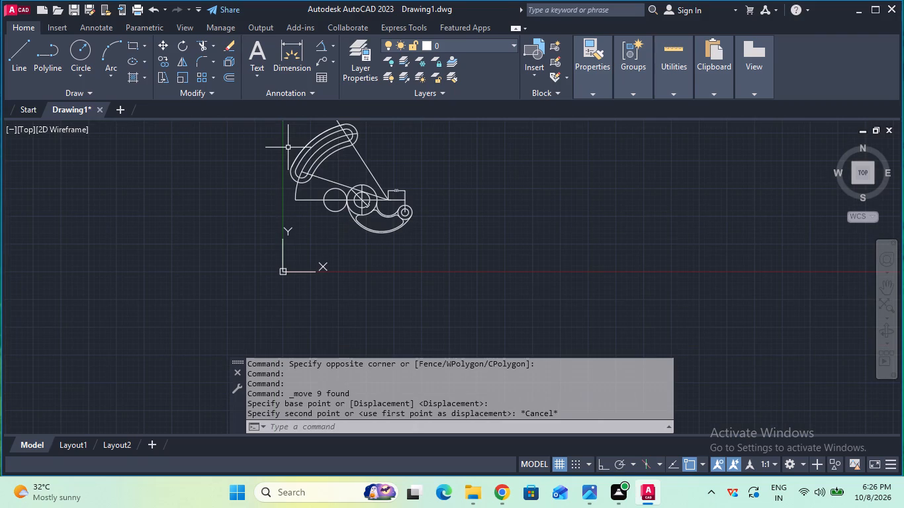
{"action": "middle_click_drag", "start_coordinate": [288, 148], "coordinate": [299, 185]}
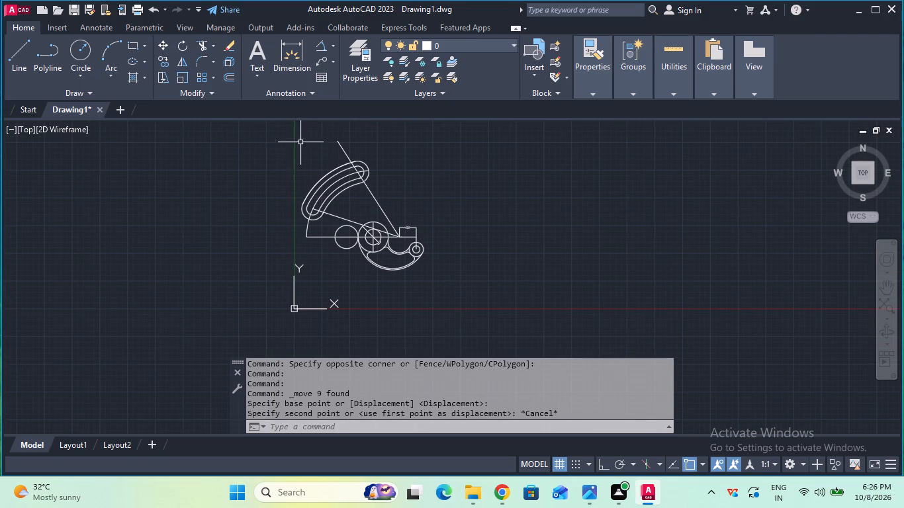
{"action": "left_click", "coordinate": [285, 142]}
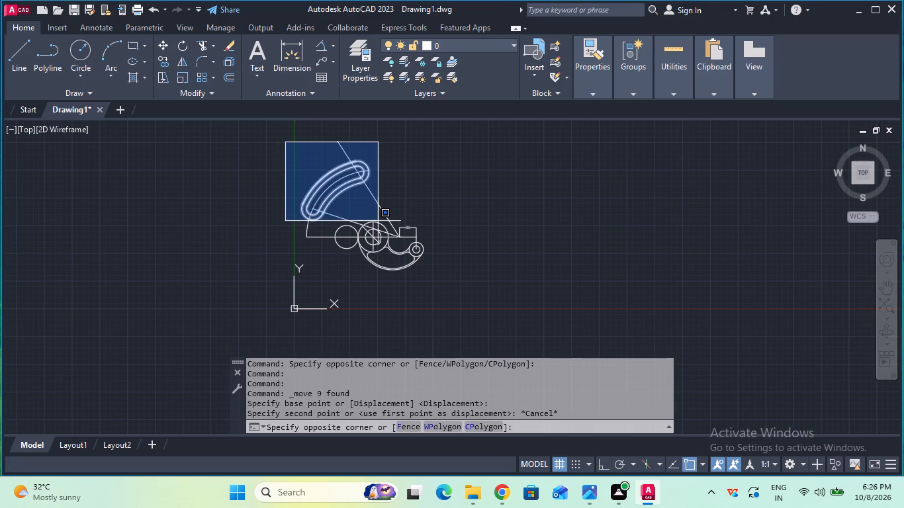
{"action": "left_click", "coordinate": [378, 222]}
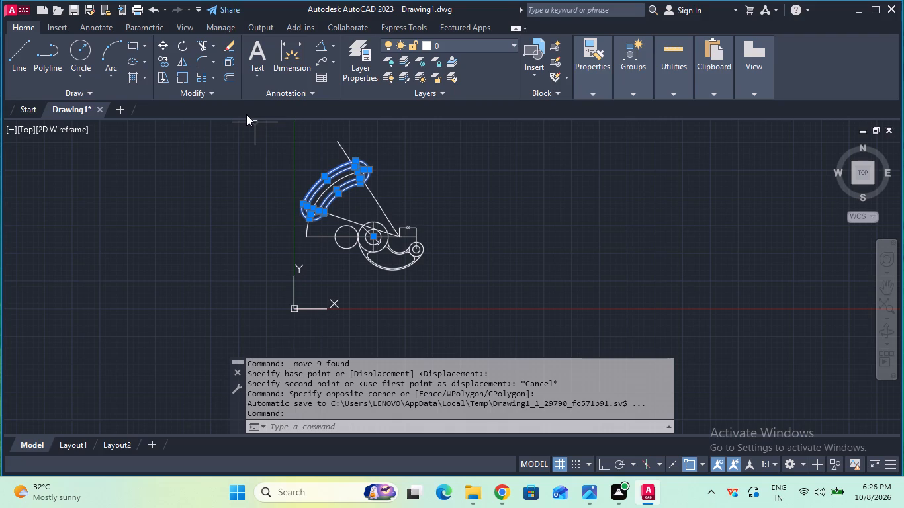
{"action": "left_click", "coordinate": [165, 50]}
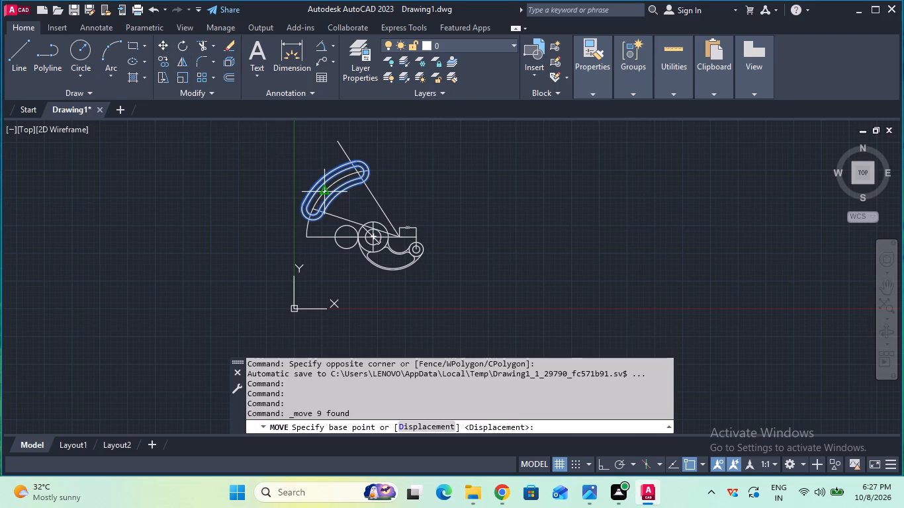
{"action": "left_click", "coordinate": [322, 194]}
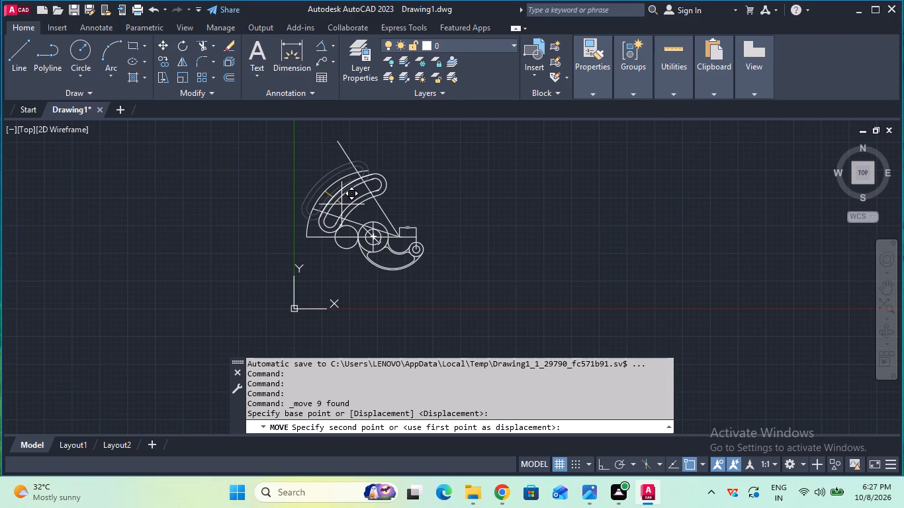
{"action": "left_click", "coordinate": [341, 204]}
Examine where the moved arm's lower rounded end meets the 26 mm radius circle beside the hub.
{"action": "scroll", "coordinate": [358, 205], "scroll_direction": "up", "scroll_amount": 1}
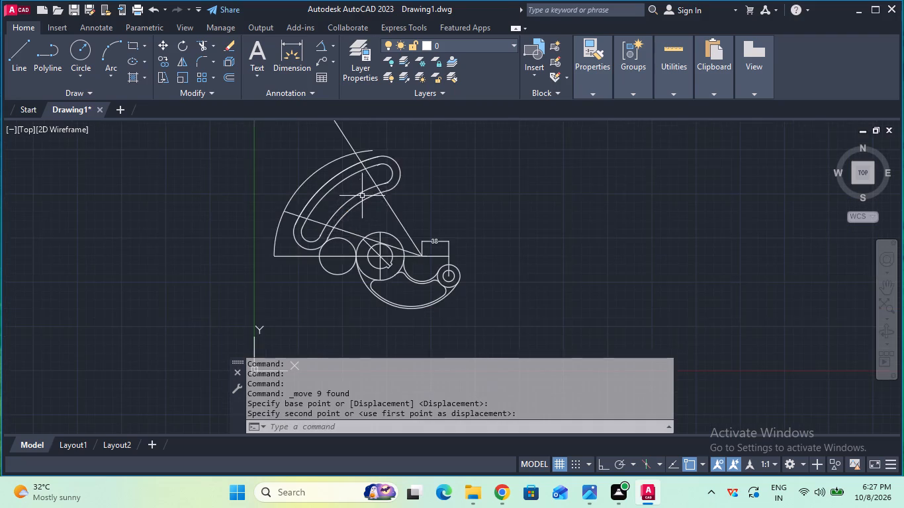
{"action": "scroll", "coordinate": [362, 196], "scroll_direction": "up", "scroll_amount": 1}
{"action": "middle_click_drag", "start_coordinate": [337, 290], "coordinate": [338, 288]}
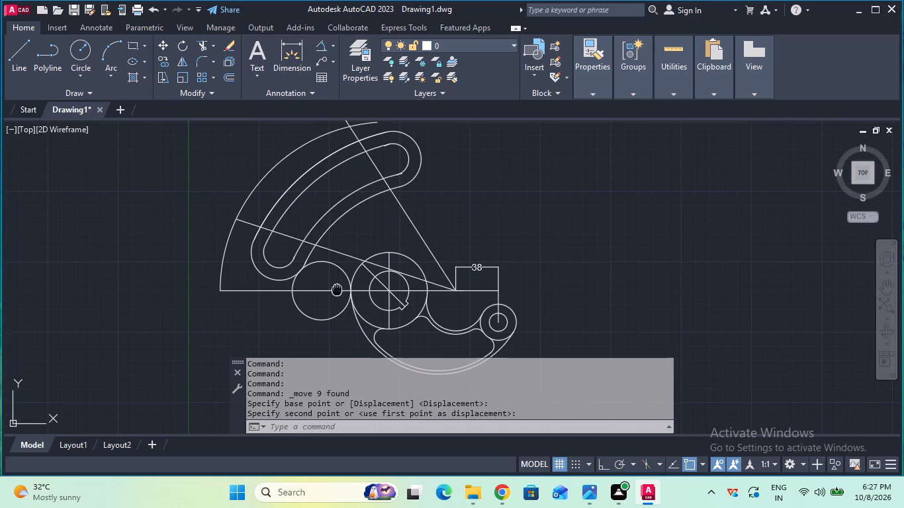
{"action": "middle_click_drag", "start_coordinate": [338, 288], "coordinate": [390, 238]}
{"action": "scroll", "coordinate": [390, 238], "scroll_direction": "up", "scroll_amount": 2}
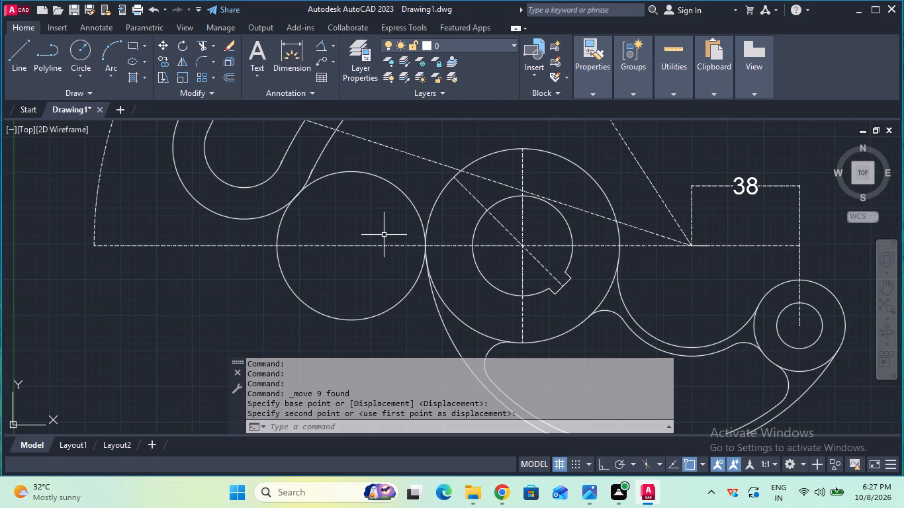
{"action": "scroll", "coordinate": [384, 235], "scroll_direction": "down", "scroll_amount": 1}
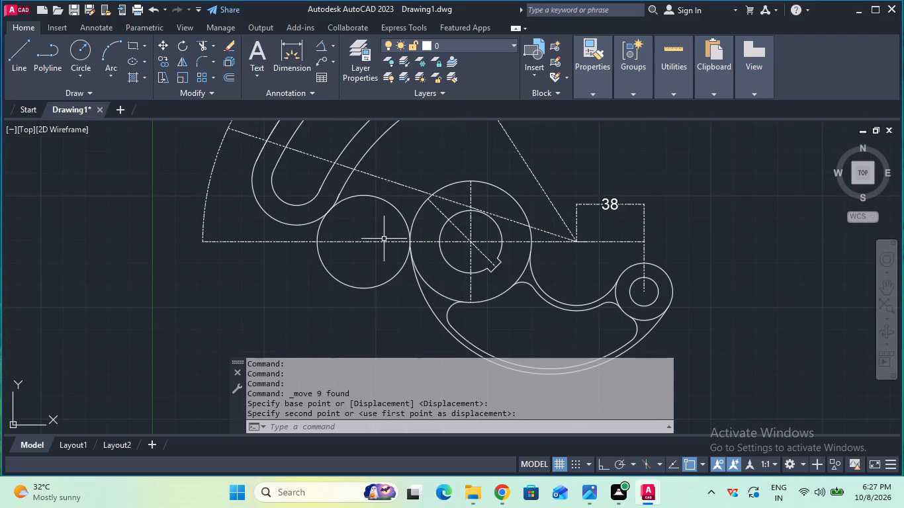
{"action": "scroll", "coordinate": [384, 239], "scroll_direction": "down", "scroll_amount": 1}
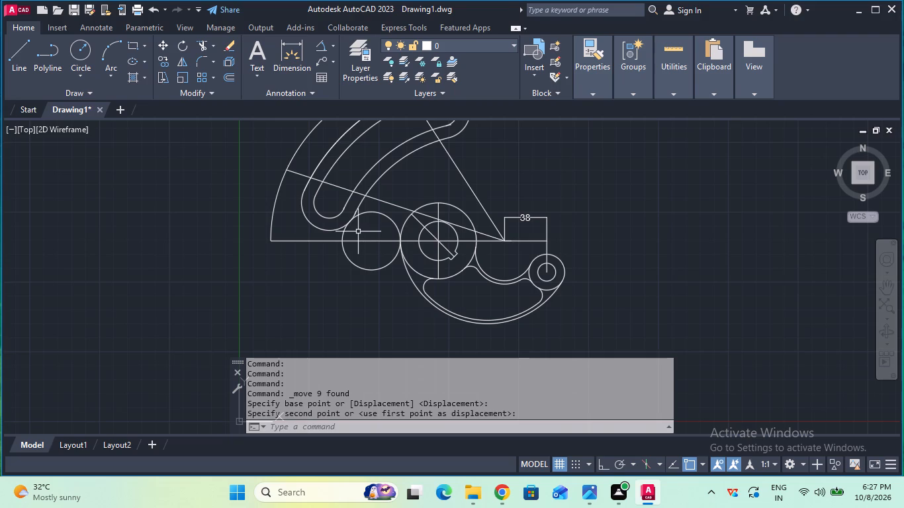
{"action": "middle_click_drag", "start_coordinate": [424, 192], "coordinate": [420, 246]}
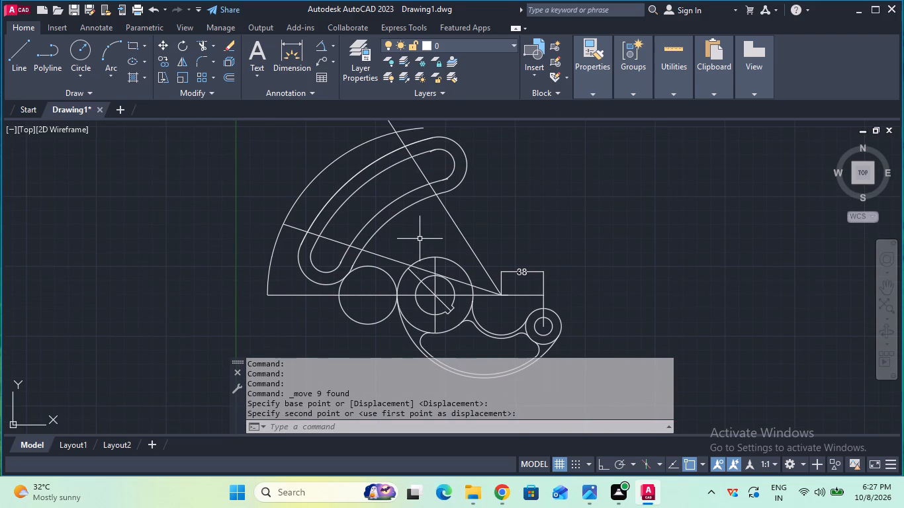
Erase the two angled centre lines that run through the arm from the large construction arc's centre.
{"action": "left_click", "coordinate": [453, 224]}
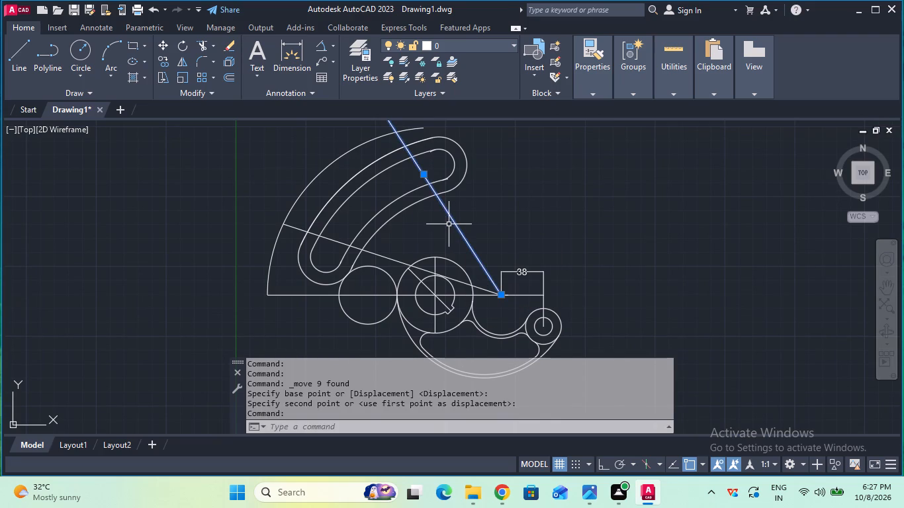
{"action": "key", "text": "Delete"}
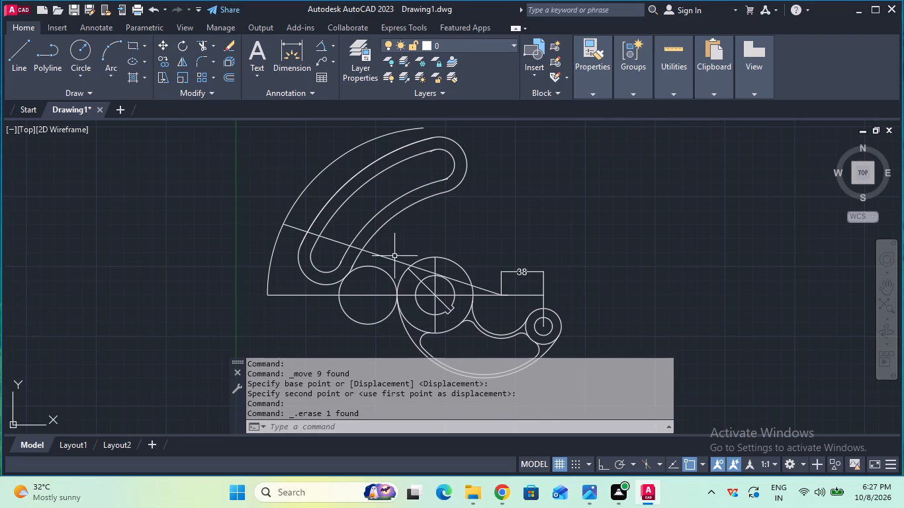
{"action": "left_click", "coordinate": [392, 259]}
{"action": "key", "text": "Delete"}
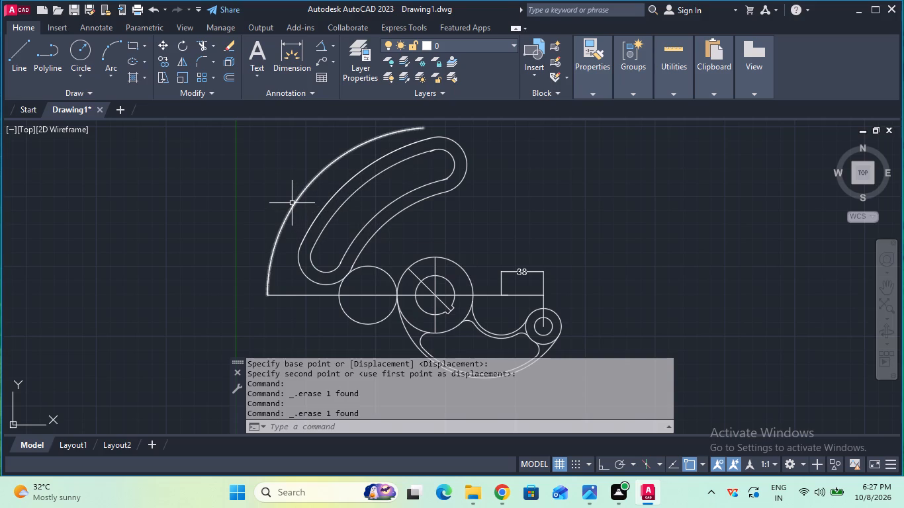
Erase the long curved arcs of the arm's outer outline and inner slot, including the duplicate outer arc.
{"action": "left_click", "coordinate": [328, 204]}
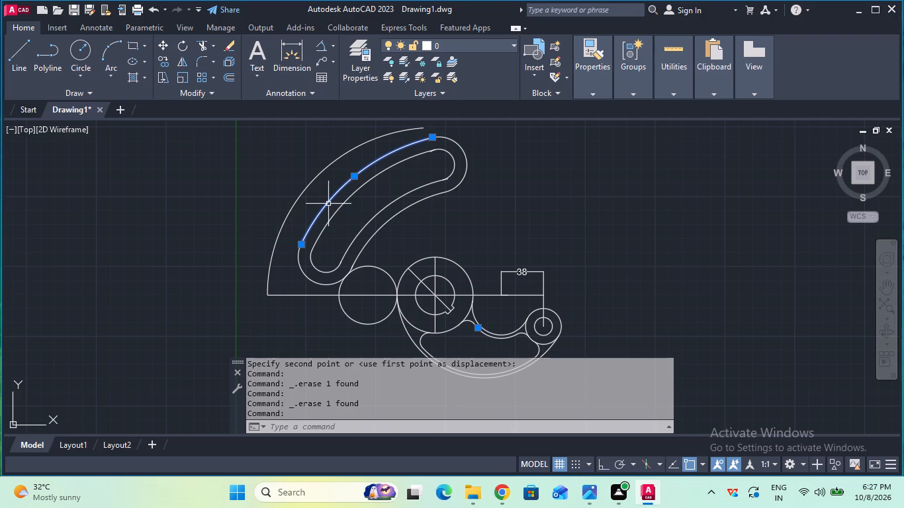
{"action": "key", "text": "Delete"}
{"action": "key", "text": "Delete"}
{"action": "left_click", "coordinate": [338, 209]}
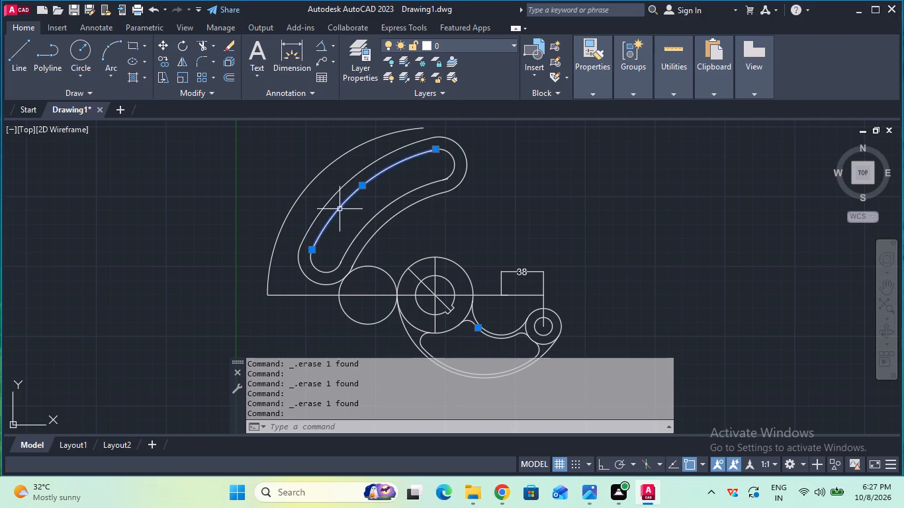
{"action": "key", "text": "Delete"}
{"action": "left_click", "coordinate": [339, 191]}
{"action": "key", "text": "Delete"}
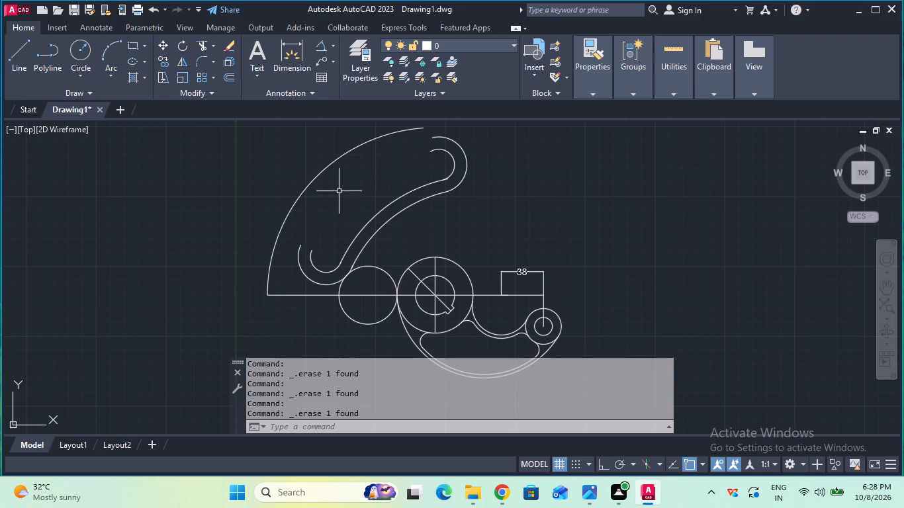
{"action": "left_click", "coordinate": [377, 212]}
{"action": "key", "text": "Delete"}
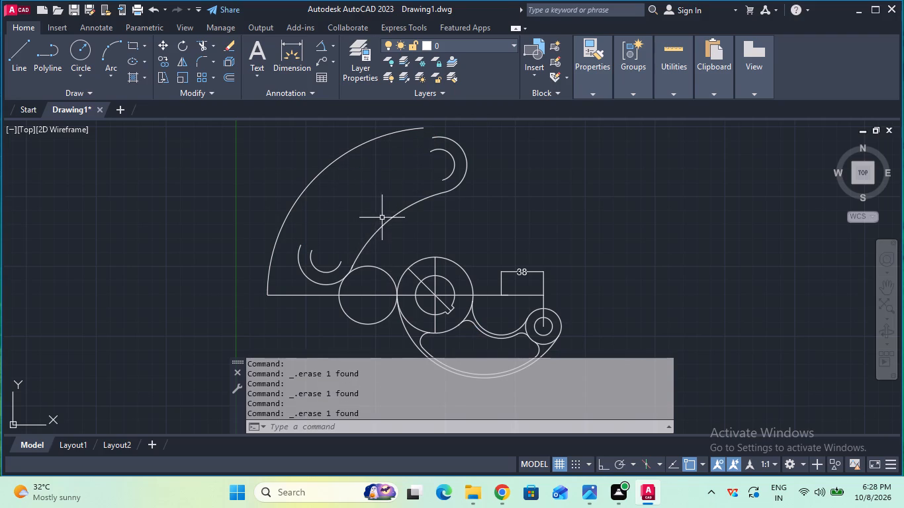
{"action": "left_click", "coordinate": [384, 221]}
{"action": "key", "text": "Delete"}
Erase the inner and outer rounded end arcs at the arm's lower end.
{"action": "left_click", "coordinate": [318, 270]}
{"action": "key", "text": "Delete"}
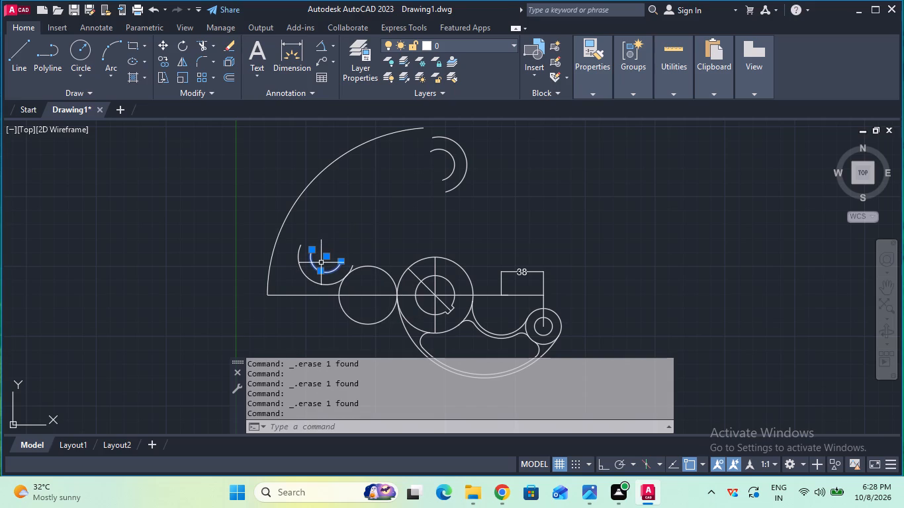
{"action": "key", "text": "Delete"}
{"action": "key", "text": "Delete"}
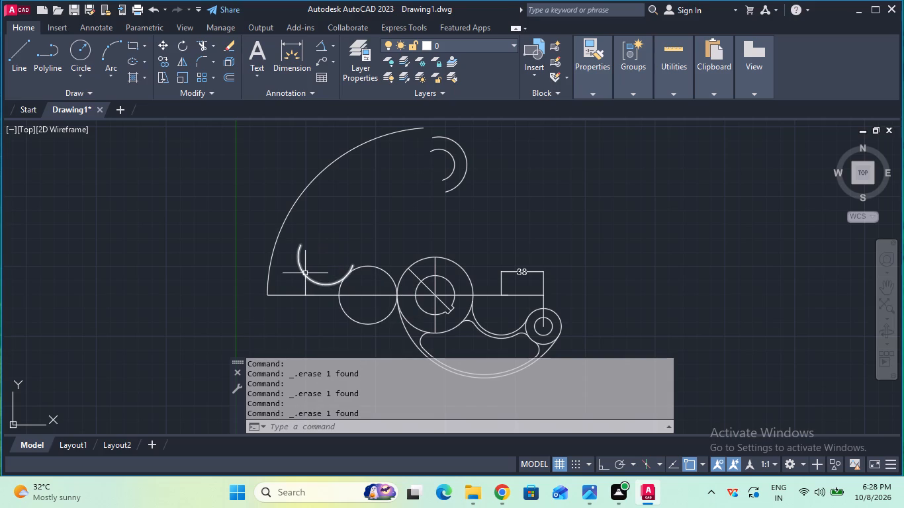
{"action": "left_click", "coordinate": [305, 273]}
{"action": "key", "text": "Delete"}
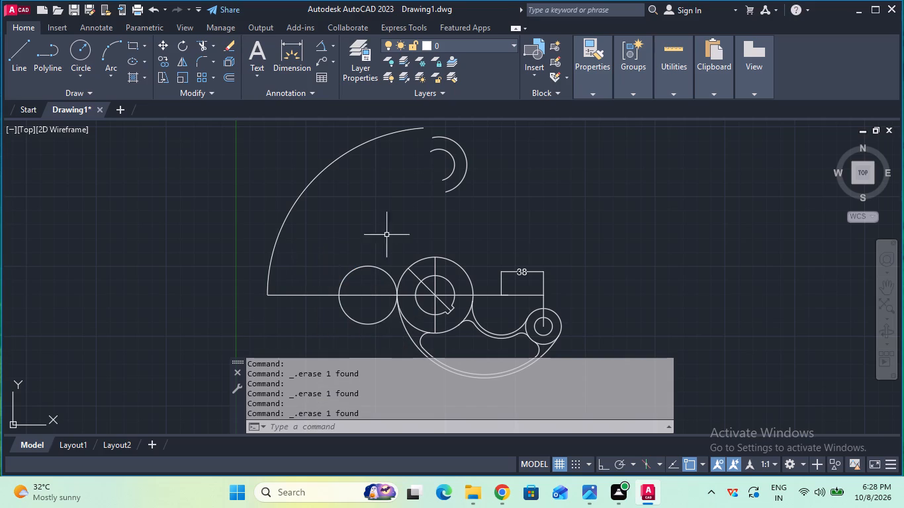
Erase the inner and outer rounded end arcs at the arm's upper end.
{"action": "left_click", "coordinate": [443, 177]}
{"action": "key", "text": "Delete"}
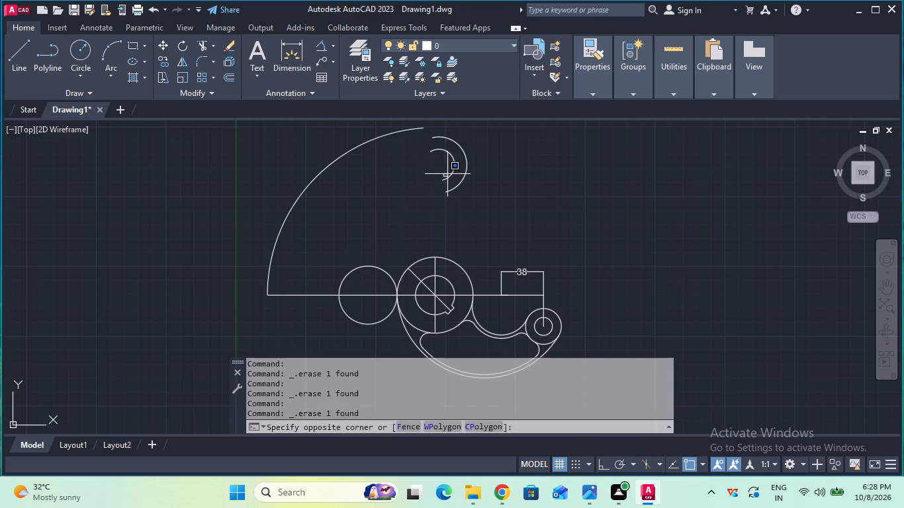
{"action": "key", "text": "Delete"}
{"action": "key", "text": "Delete"}
{"action": "key", "text": "Delete"}
{"action": "key", "text": "Delete"}
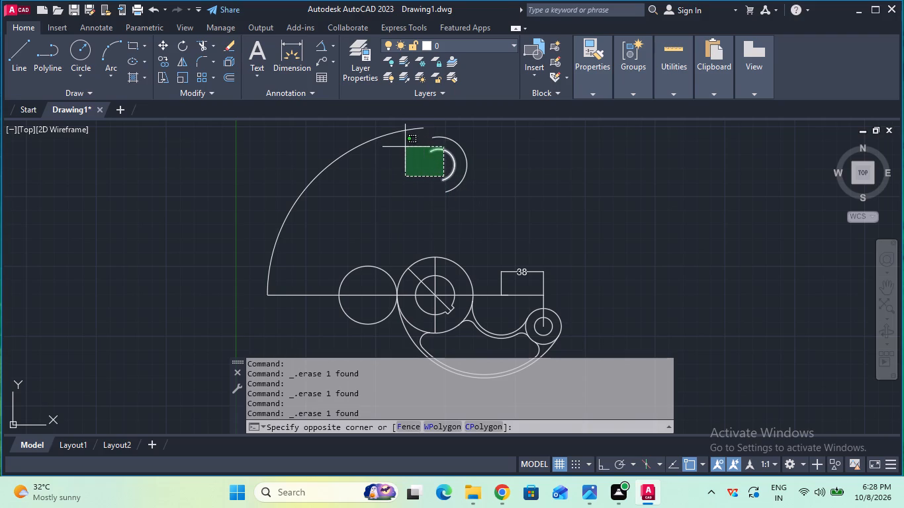
{"action": "key", "text": "Escape"}
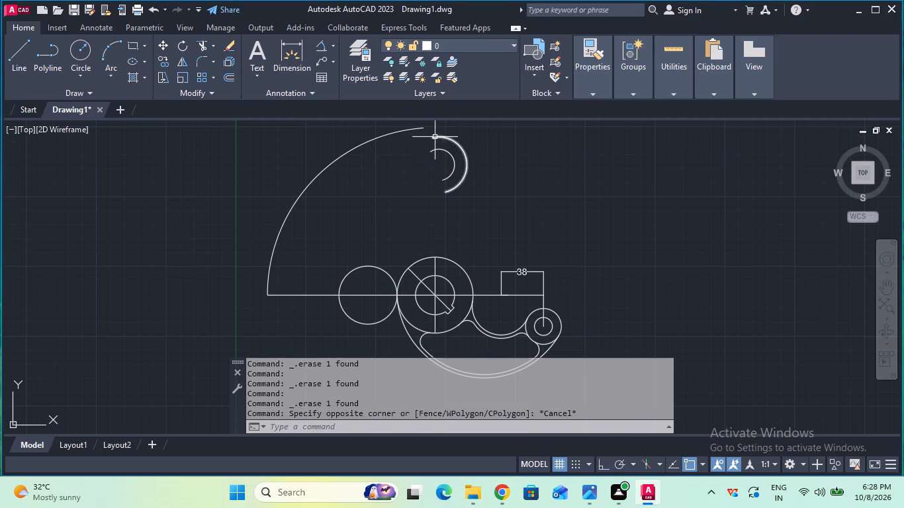
{"action": "left_click_drag", "start_coordinate": [431, 132], "coordinate": [457, 197]}
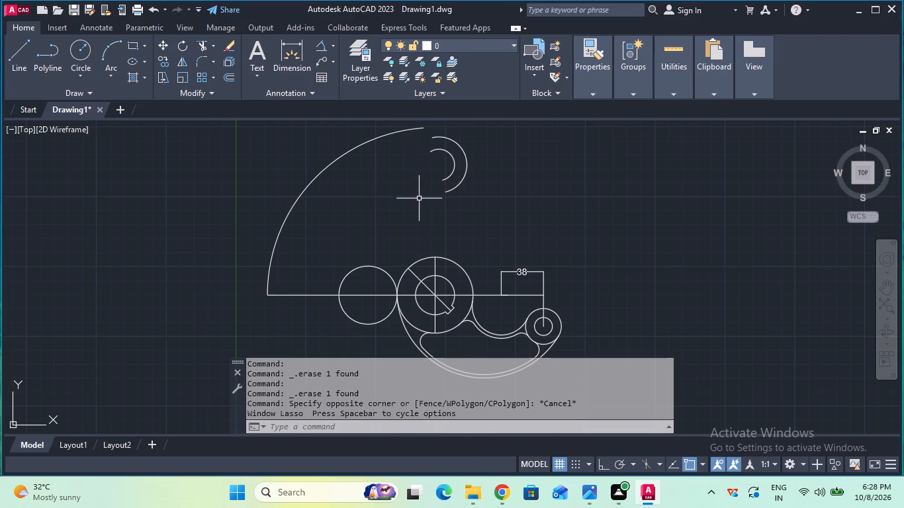
{"action": "left_click", "coordinate": [428, 130]}
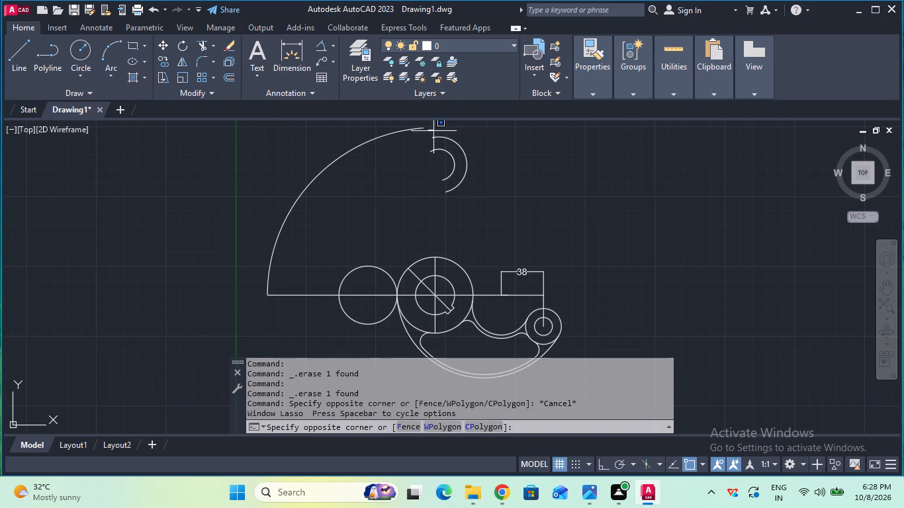
{"action": "left_click", "coordinate": [467, 205]}
{"action": "key", "text": "Delete"}
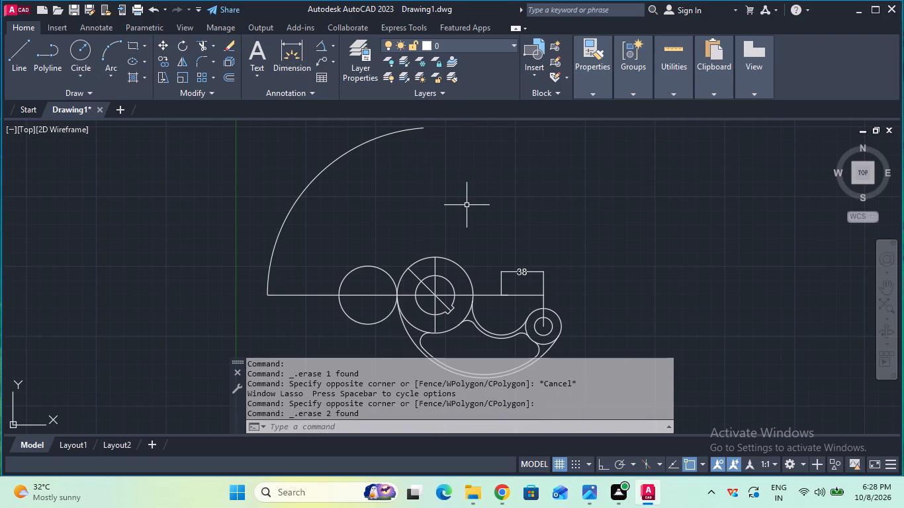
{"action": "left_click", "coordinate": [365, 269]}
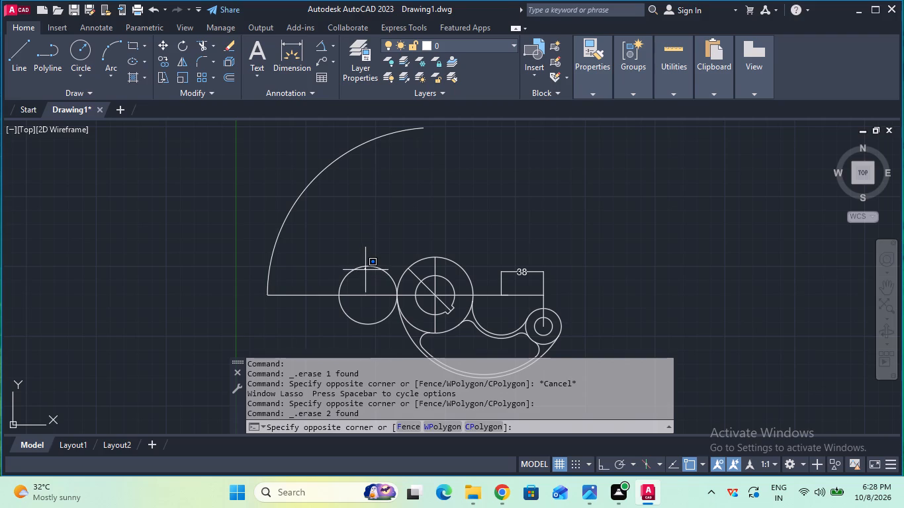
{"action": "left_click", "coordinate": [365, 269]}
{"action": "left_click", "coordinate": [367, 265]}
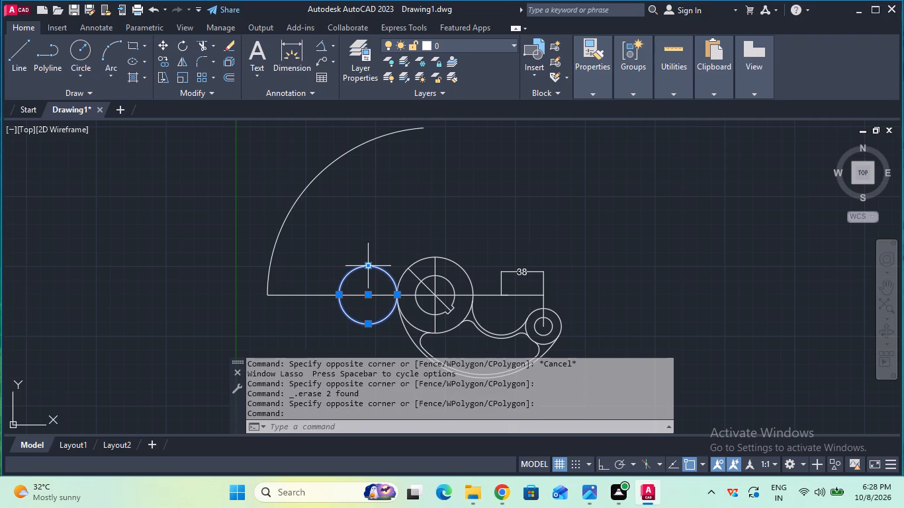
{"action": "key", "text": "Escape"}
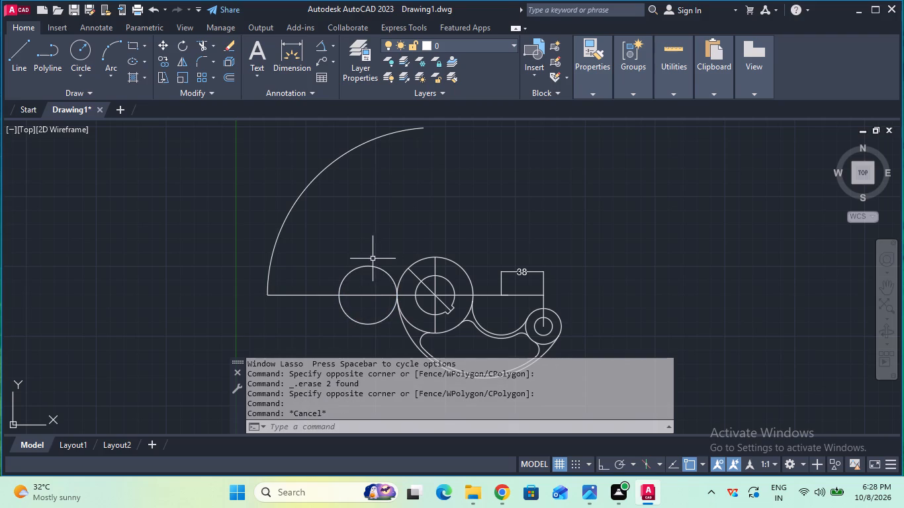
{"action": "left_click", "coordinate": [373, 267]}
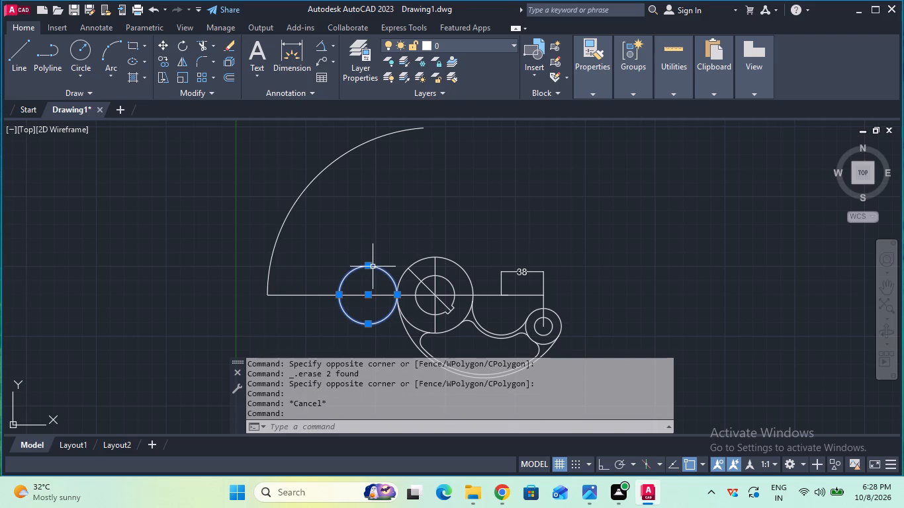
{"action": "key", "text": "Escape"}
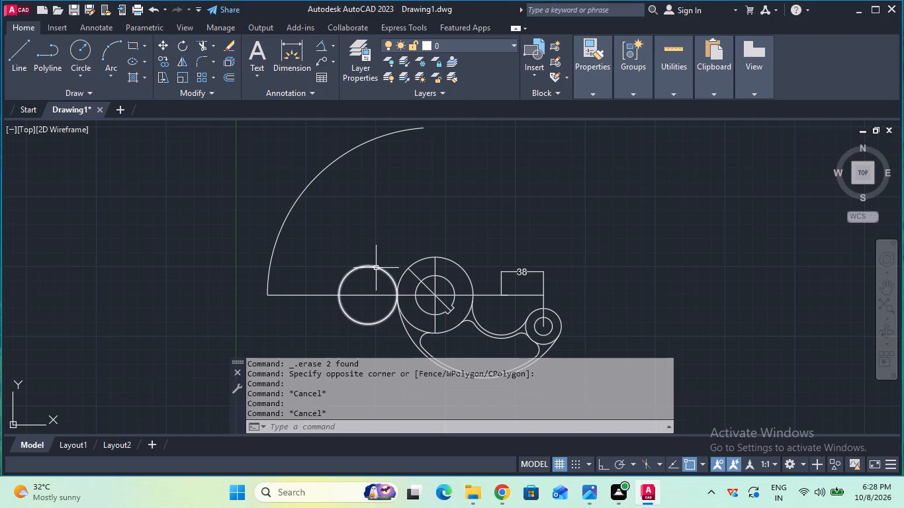
Erase the construction circle touching the hub's outer circle on the horizontal centre line.
{"action": "left_click", "coordinate": [376, 267]}
{"action": "key", "text": "Delete"}
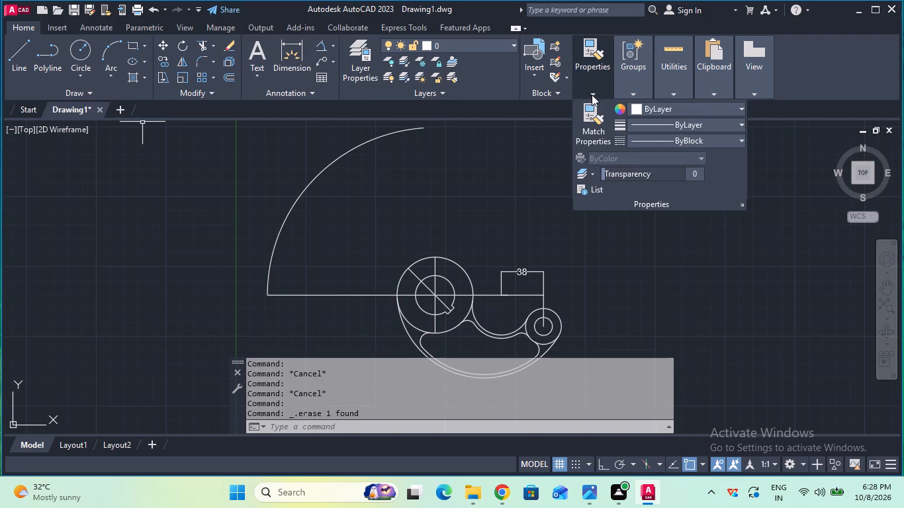
Set the current linetype to CENTER for the new centre lines.
{"action": "left_click", "coordinate": [655, 139]}
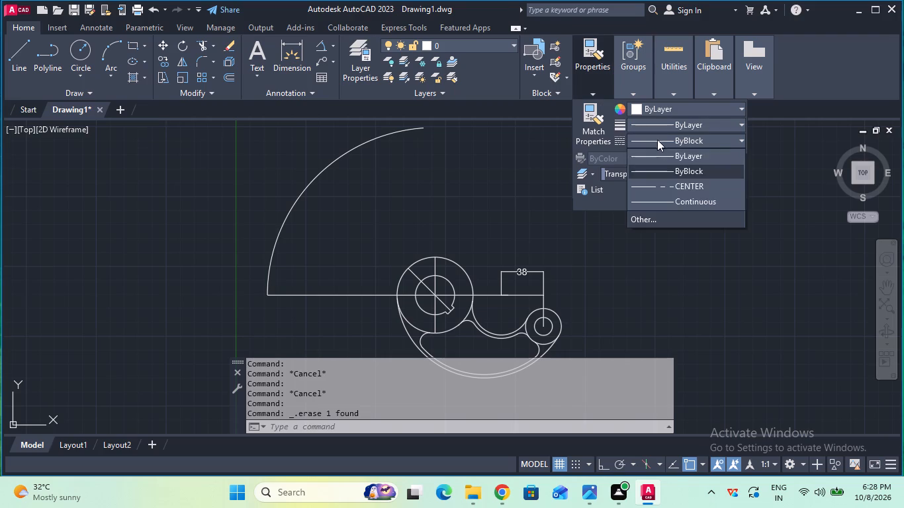
{"action": "left_click", "coordinate": [687, 185]}
{"action": "scroll", "coordinate": [426, 157], "scroll_direction": "up", "scroll_amount": 1}
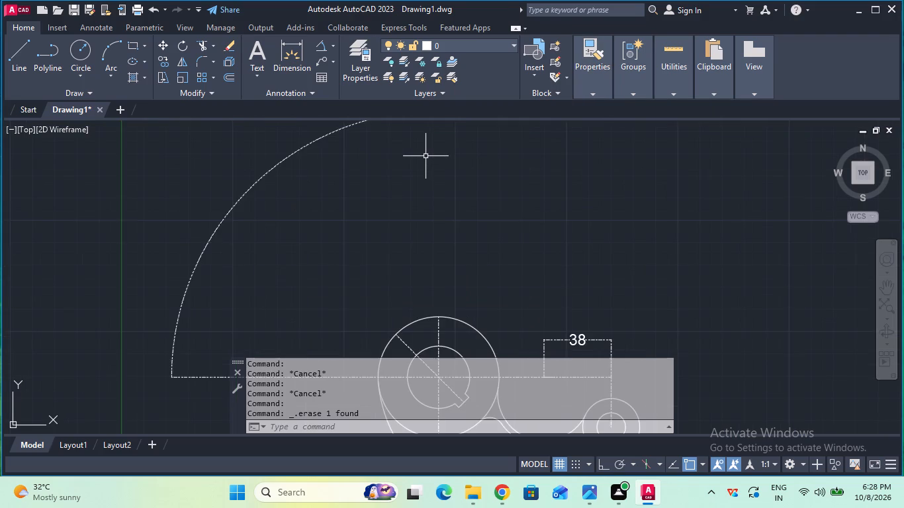
{"action": "scroll", "coordinate": [426, 156], "scroll_direction": "down", "scroll_amount": 1}
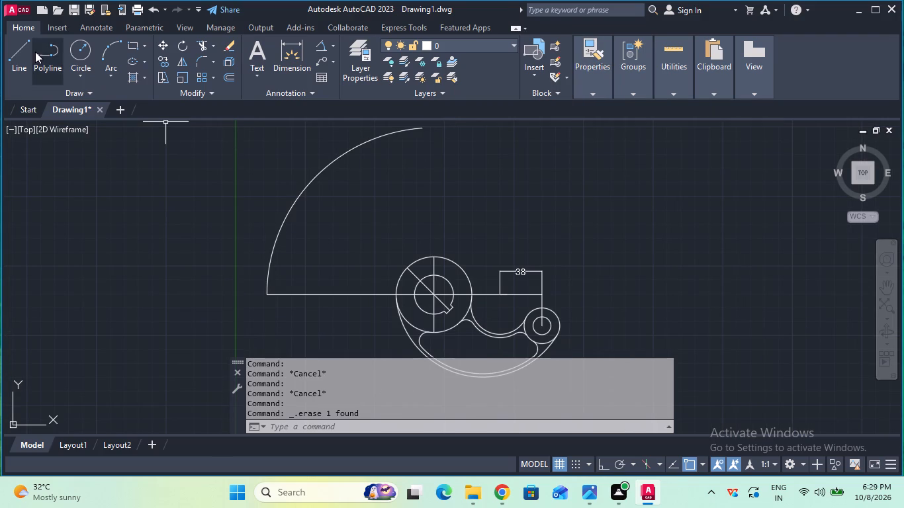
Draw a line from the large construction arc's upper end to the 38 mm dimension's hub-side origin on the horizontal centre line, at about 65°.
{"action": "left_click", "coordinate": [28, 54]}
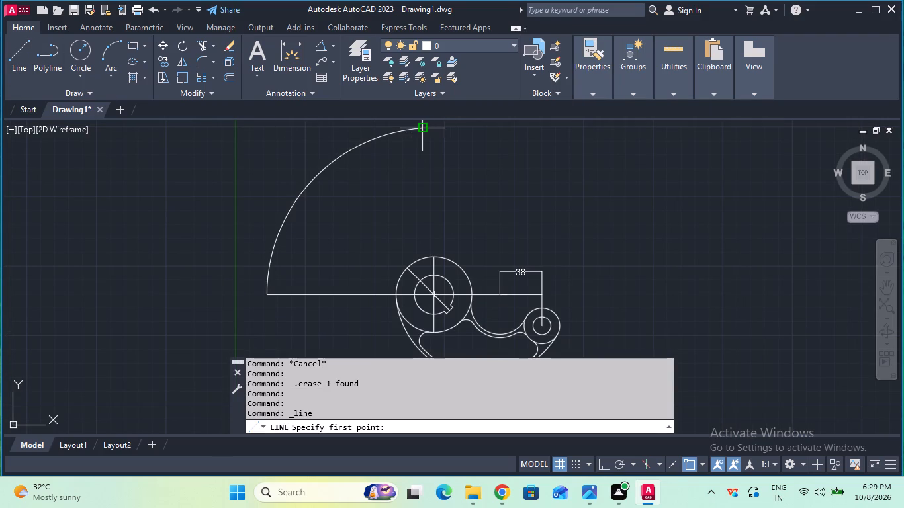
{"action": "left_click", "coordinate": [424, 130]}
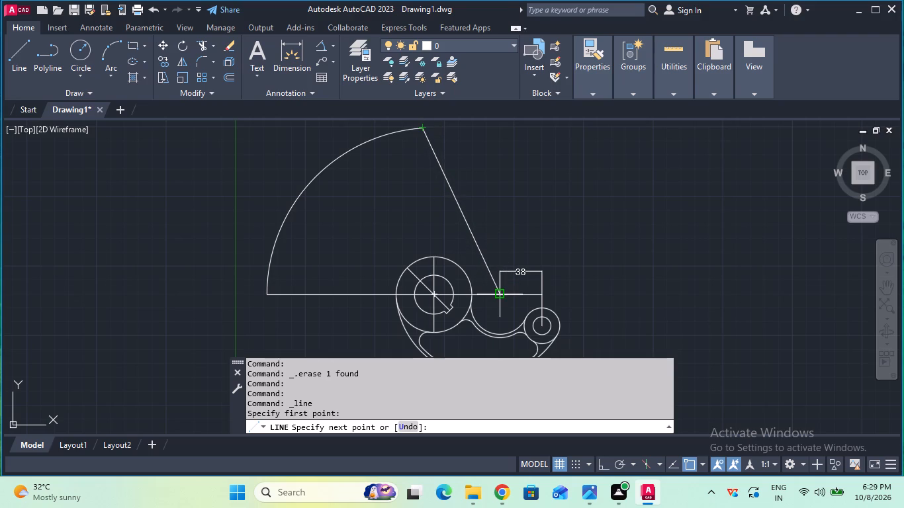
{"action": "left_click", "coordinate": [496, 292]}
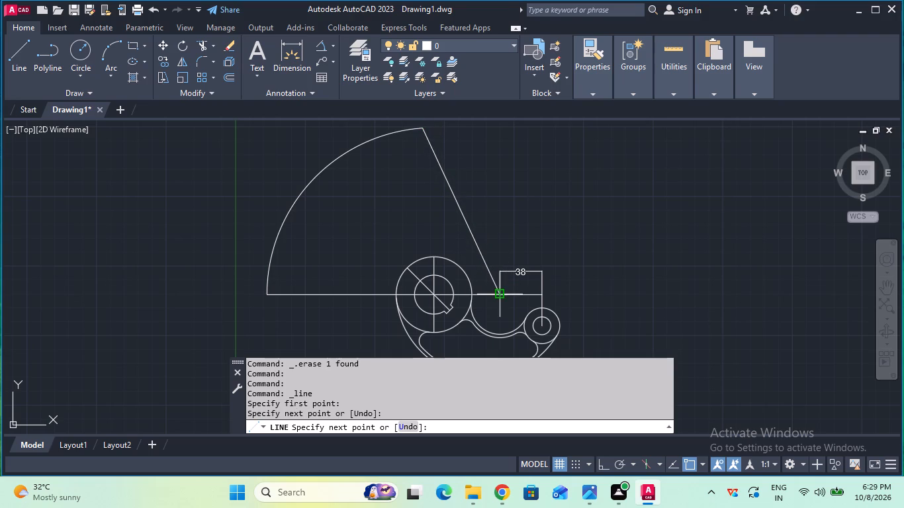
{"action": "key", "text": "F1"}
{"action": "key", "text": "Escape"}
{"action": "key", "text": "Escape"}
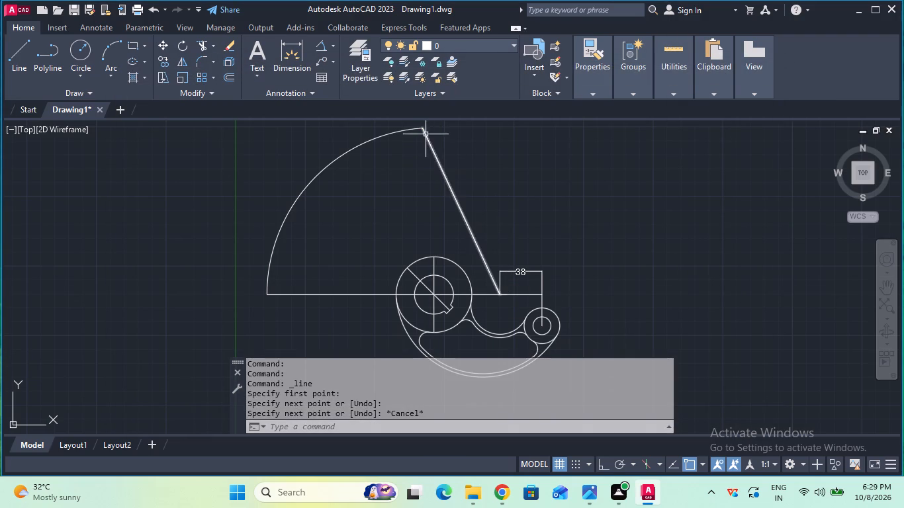
Measure the angle between the new inclined line and the horizontal centre line without placing a dimension.
{"action": "left_click", "coordinate": [324, 48]}
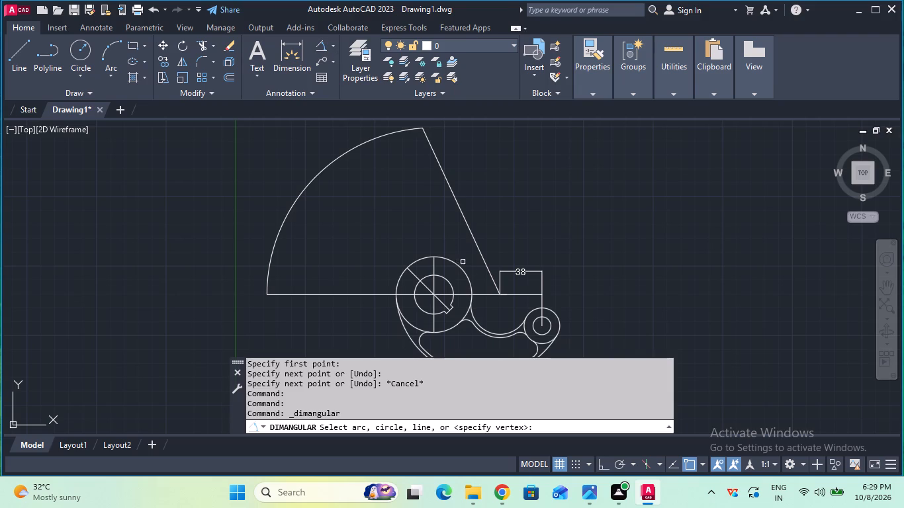
{"action": "left_click", "coordinate": [486, 267]}
{"action": "left_click", "coordinate": [480, 292]}
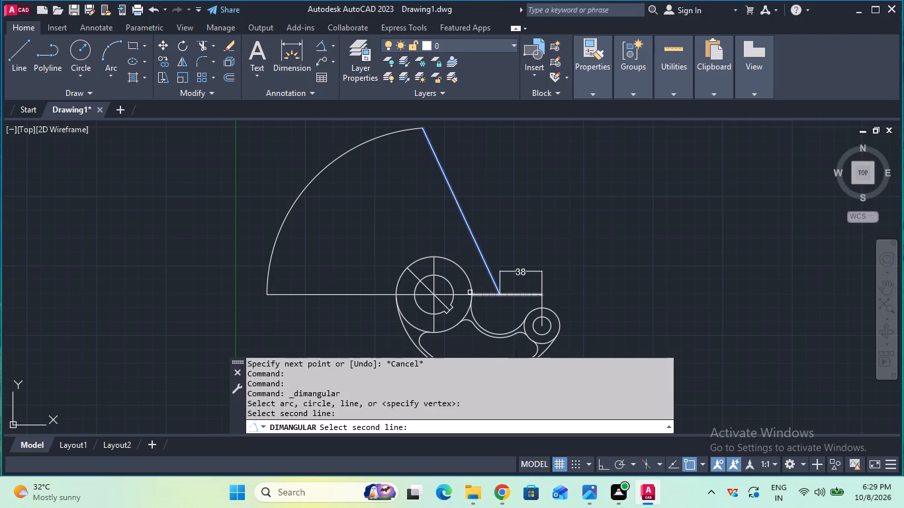
{"action": "left_click", "coordinate": [470, 292]}
{"action": "left_click", "coordinate": [459, 294]}
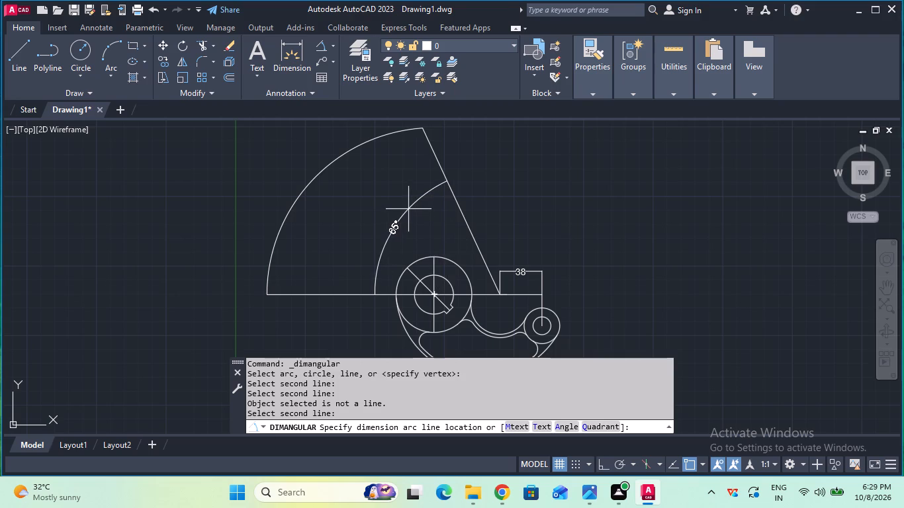
{"action": "scroll", "coordinate": [408, 209], "scroll_direction": "up", "scroll_amount": 1}
{"action": "scroll", "coordinate": [408, 209], "scroll_direction": "down", "scroll_amount": 1}
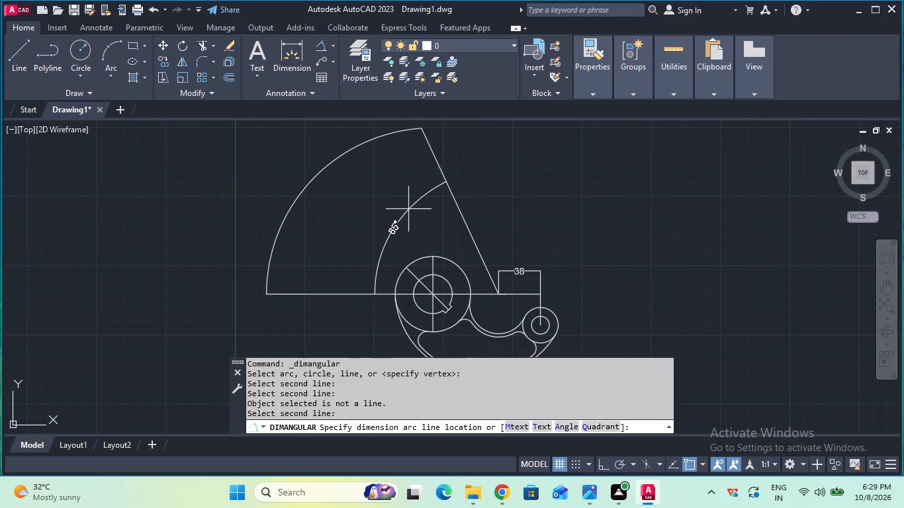
{"action": "key", "text": "Escape"}
{"action": "left_click", "coordinate": [374, 138]}
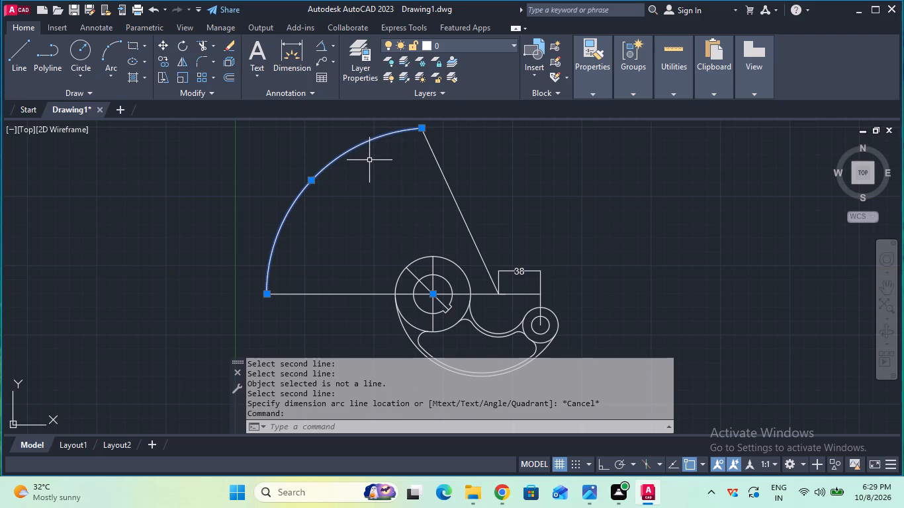
{"action": "key", "text": "Escape"}
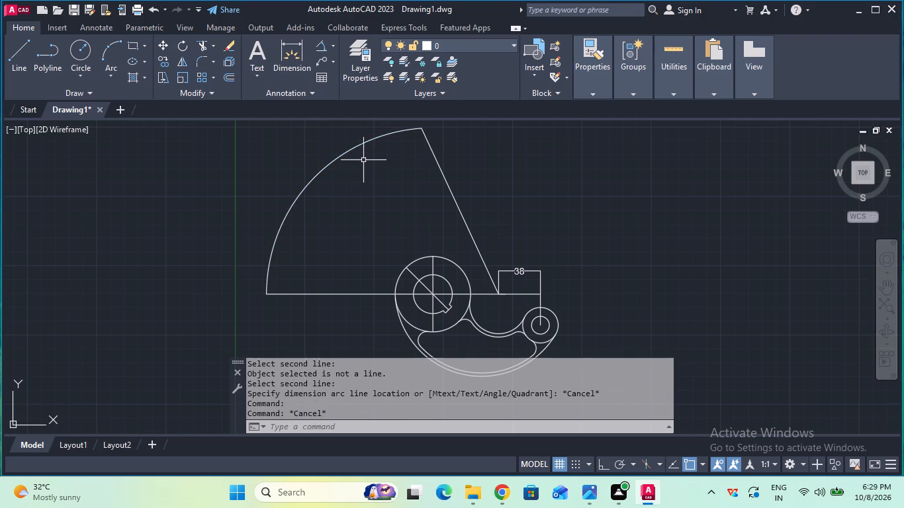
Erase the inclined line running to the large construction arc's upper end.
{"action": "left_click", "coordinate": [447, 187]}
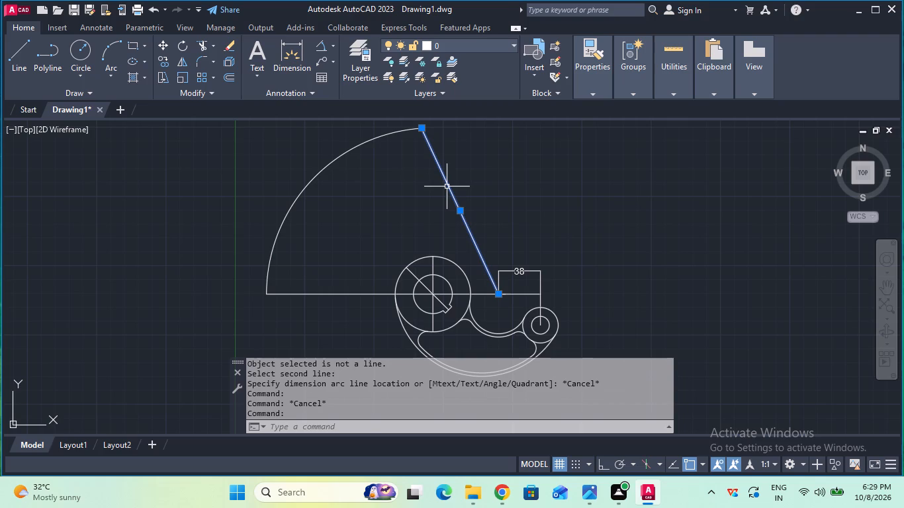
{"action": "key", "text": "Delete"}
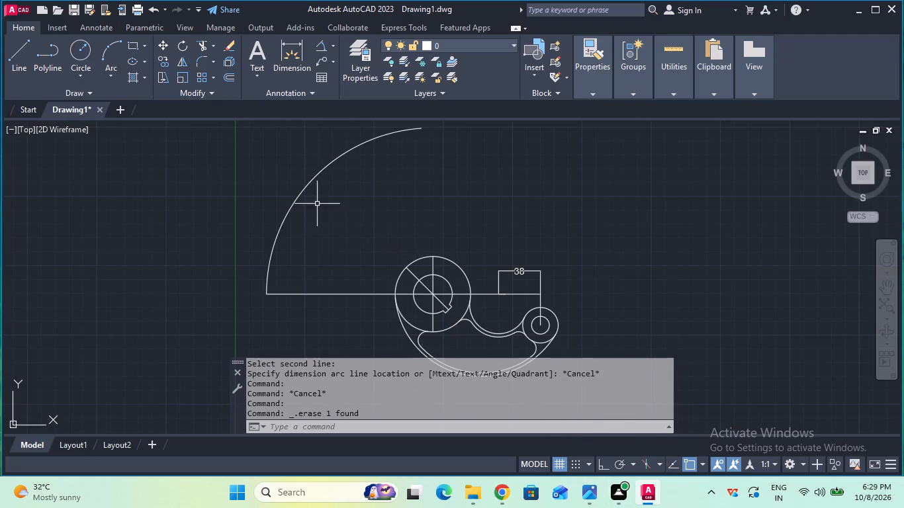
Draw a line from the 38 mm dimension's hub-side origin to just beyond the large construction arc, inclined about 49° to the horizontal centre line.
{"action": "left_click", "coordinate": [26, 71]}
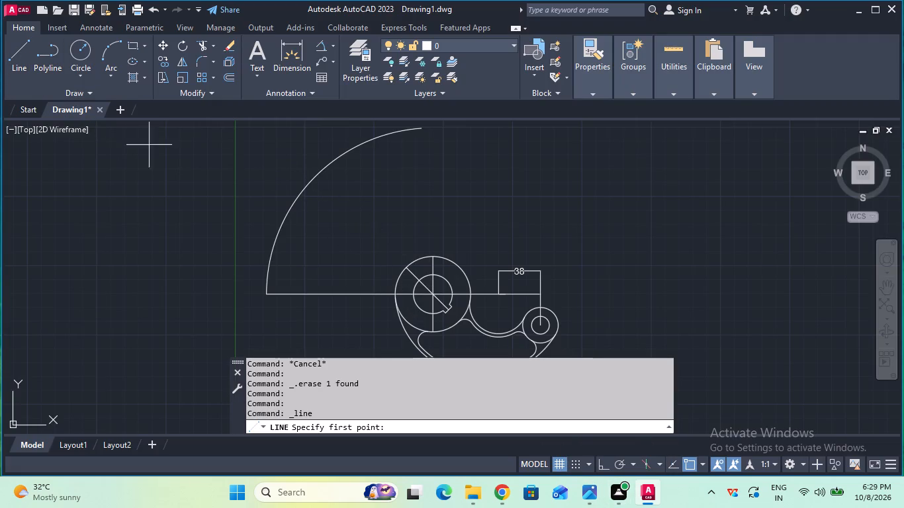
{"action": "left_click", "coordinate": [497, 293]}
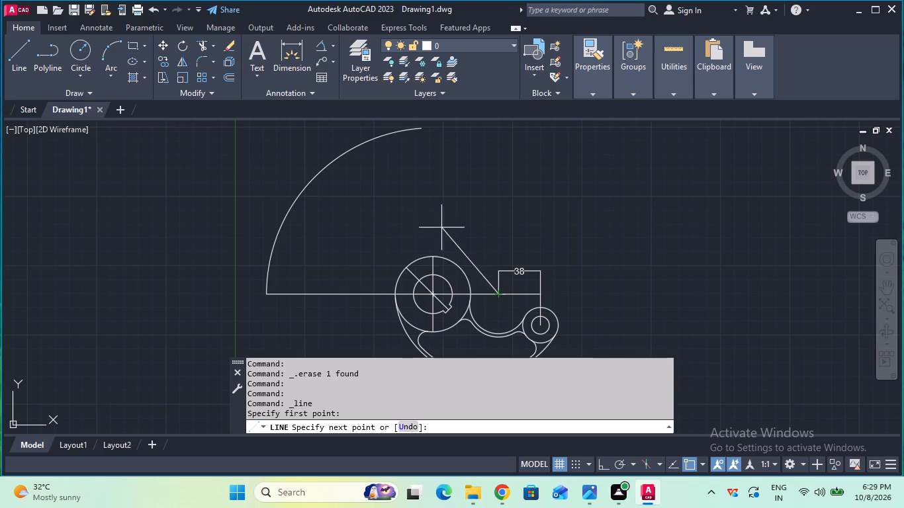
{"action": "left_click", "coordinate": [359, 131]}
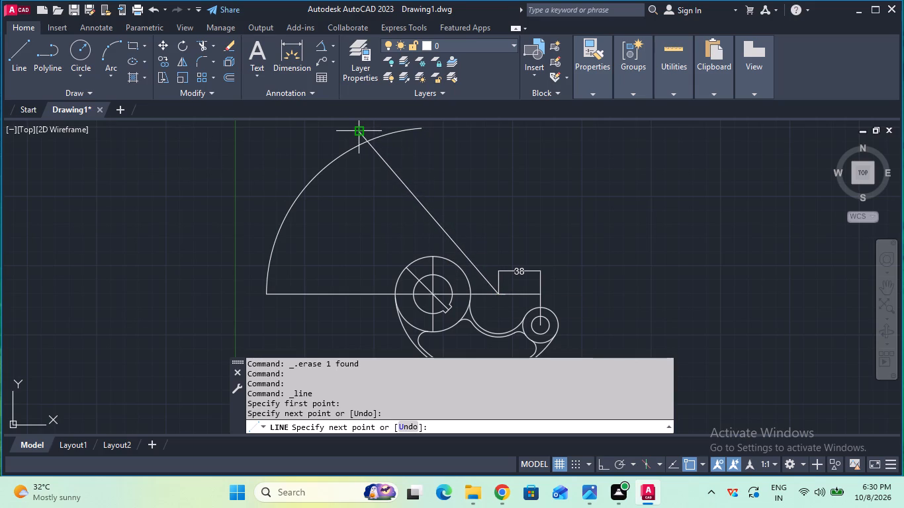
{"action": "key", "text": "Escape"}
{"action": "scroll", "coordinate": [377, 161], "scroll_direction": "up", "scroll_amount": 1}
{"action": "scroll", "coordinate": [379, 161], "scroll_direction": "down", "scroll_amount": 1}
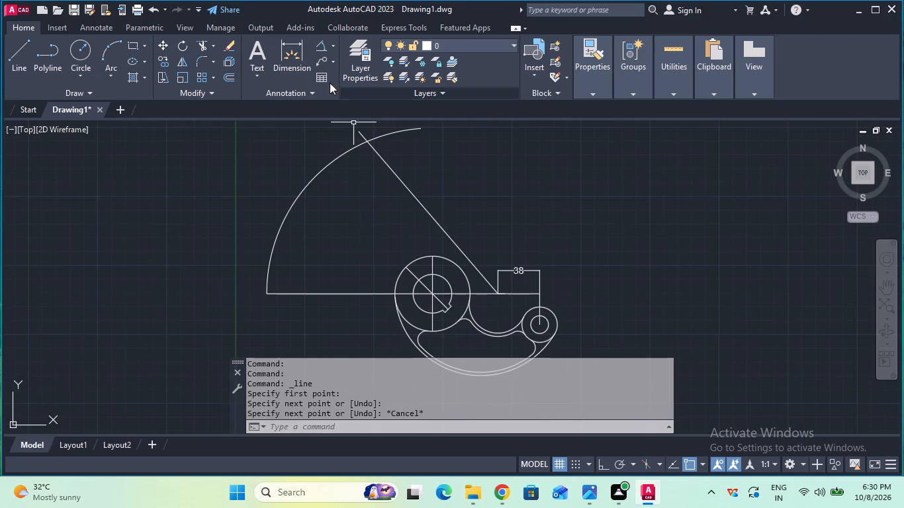
Measure the angle between the redrawn inclined line and the horizontal centre line without placing a dimension.
{"action": "left_click", "coordinate": [319, 44]}
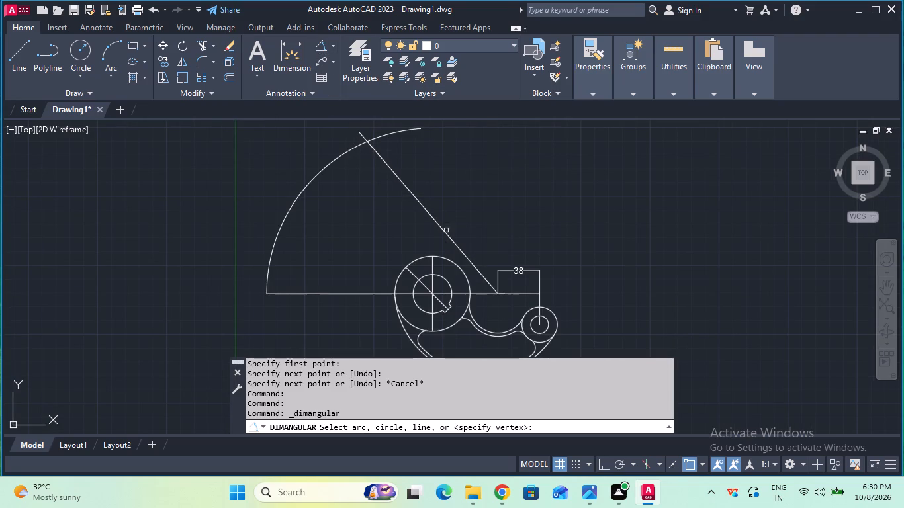
{"action": "left_click", "coordinate": [438, 222]}
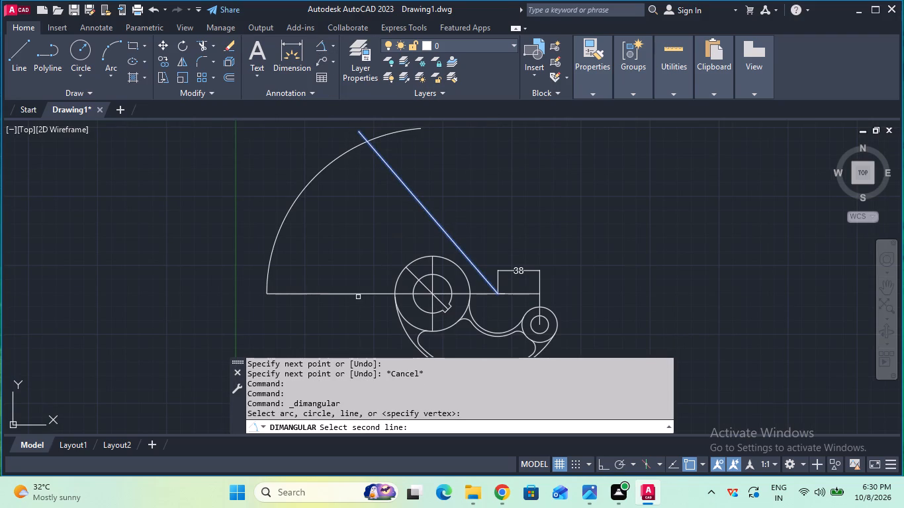
{"action": "left_click", "coordinate": [358, 294]}
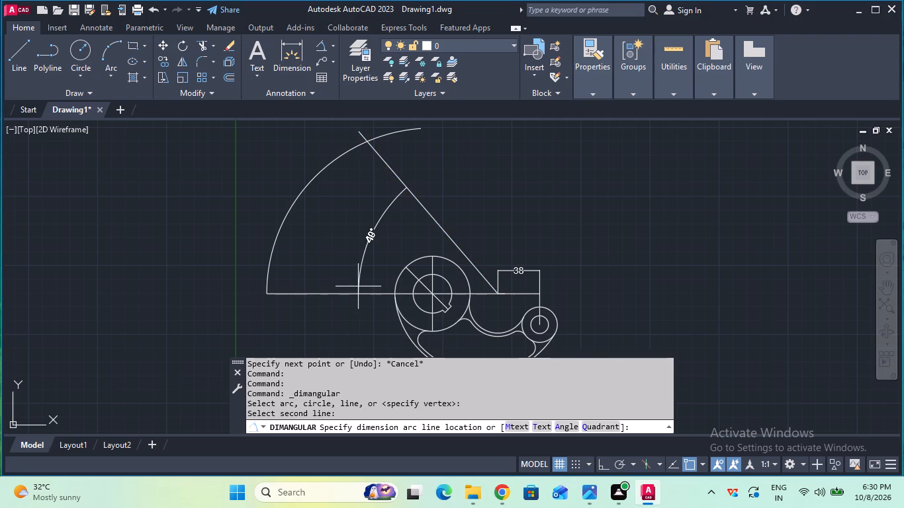
{"action": "key", "text": "Escape"}
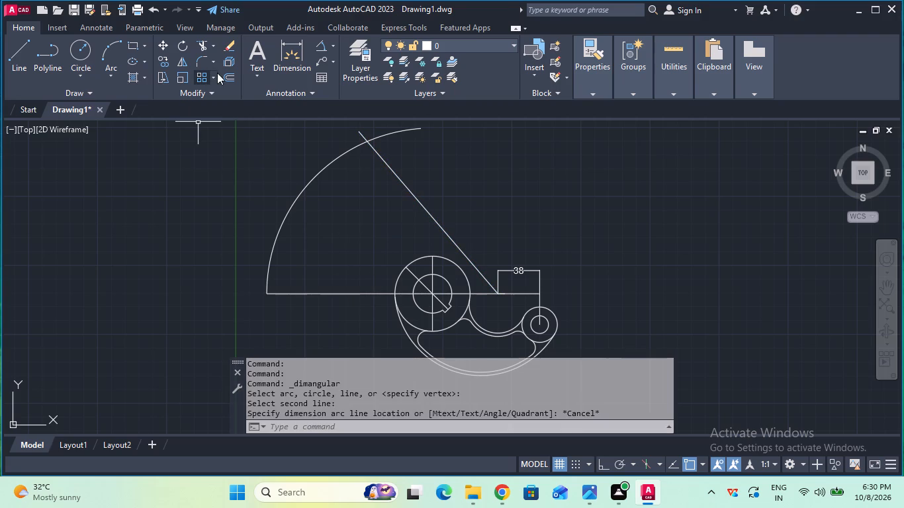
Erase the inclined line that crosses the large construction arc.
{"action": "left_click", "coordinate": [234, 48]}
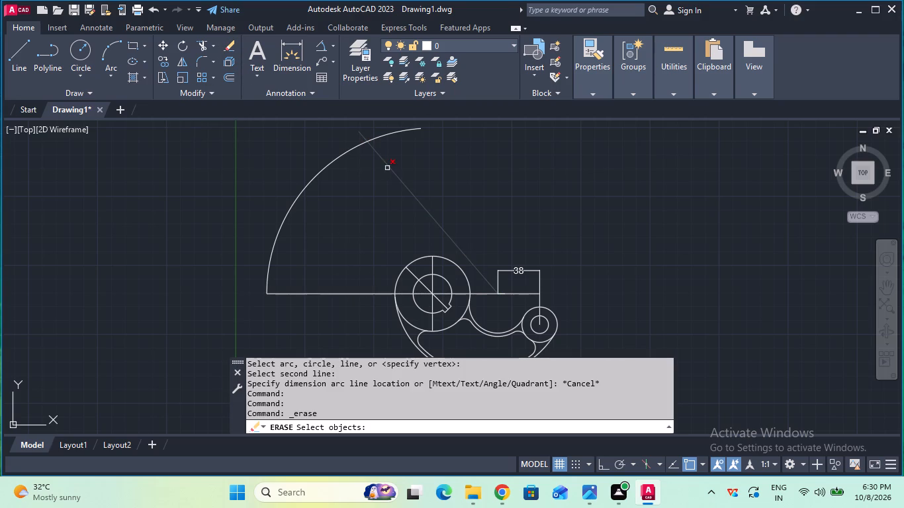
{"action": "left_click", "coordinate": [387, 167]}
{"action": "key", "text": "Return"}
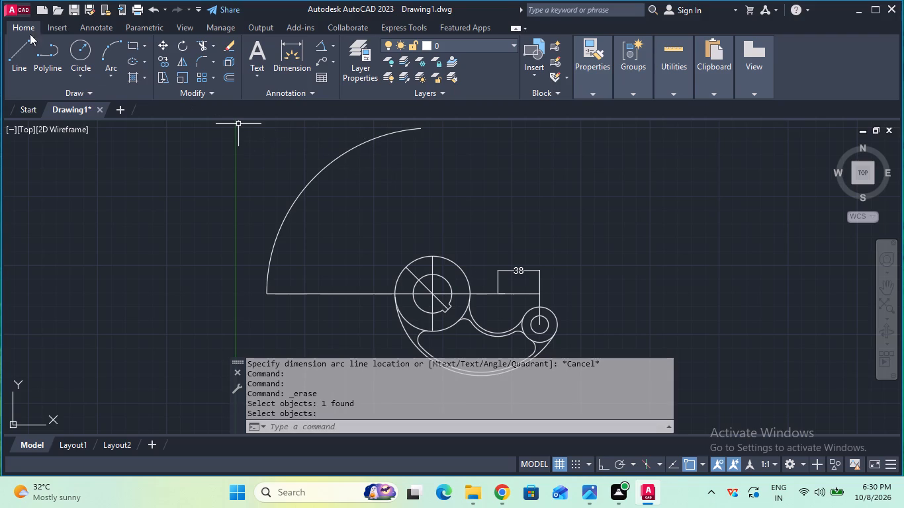
Draw a steeper line from the 38 mm dimension's hub-side origin to just beyond the large construction arc, inclined about 57° to the centre line.
{"action": "left_click", "coordinate": [29, 50]}
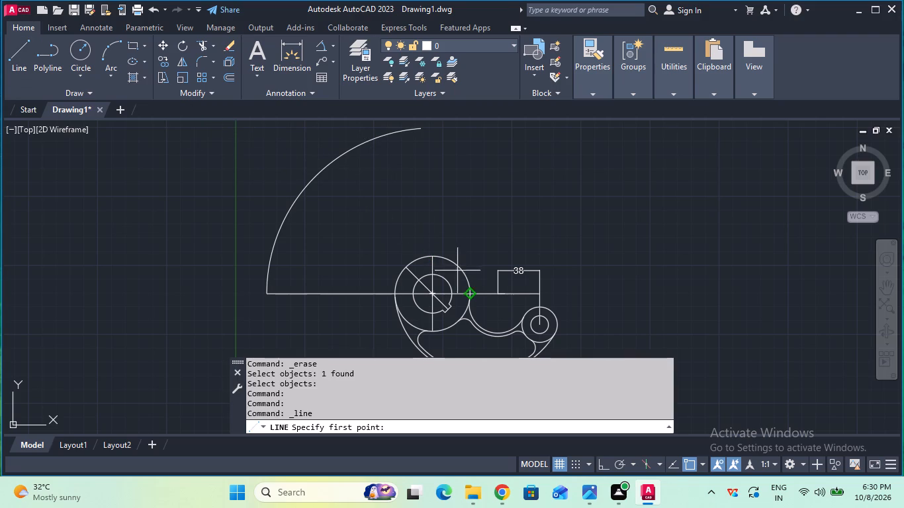
{"action": "left_click", "coordinate": [494, 291]}
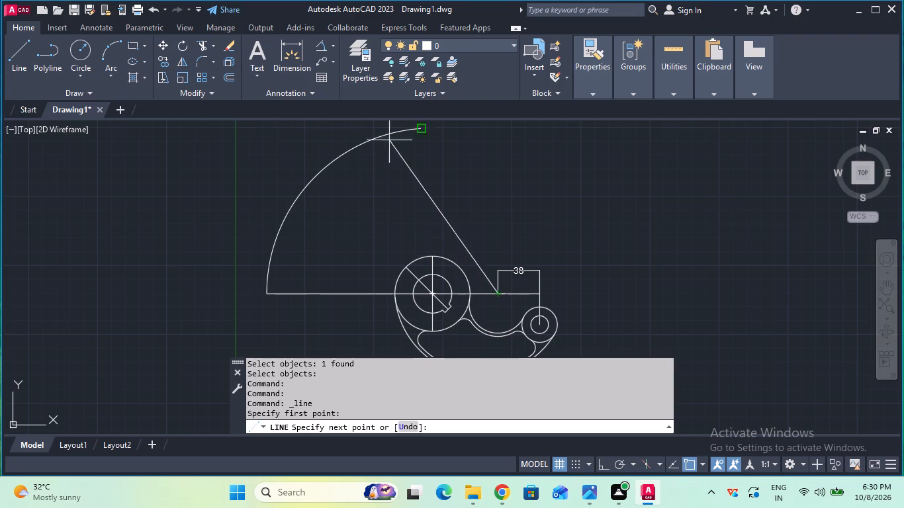
{"action": "left_click", "coordinate": [385, 123]}
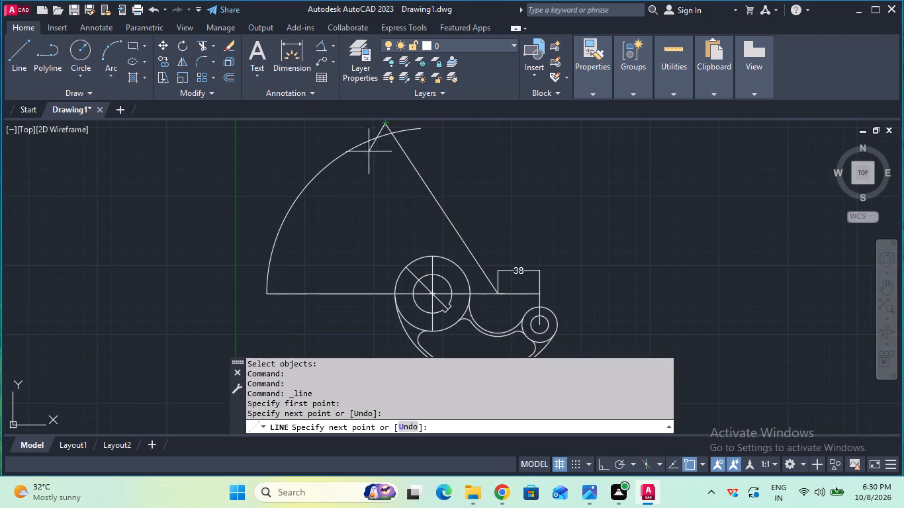
{"action": "key", "text": "Escape"}
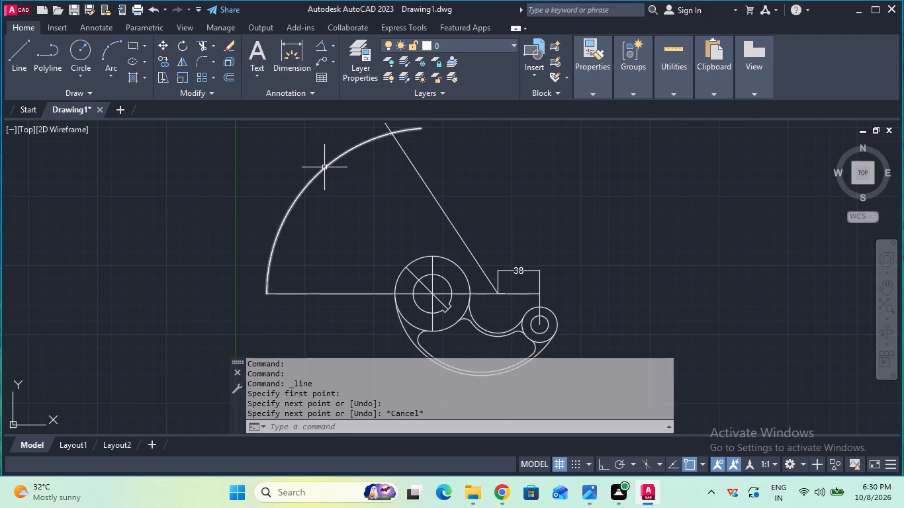
Measure the angle between the steeper inclined line and the horizontal centre line without placing a dimension.
{"action": "left_click", "coordinate": [322, 47]}
{"action": "left_click", "coordinate": [457, 231]}
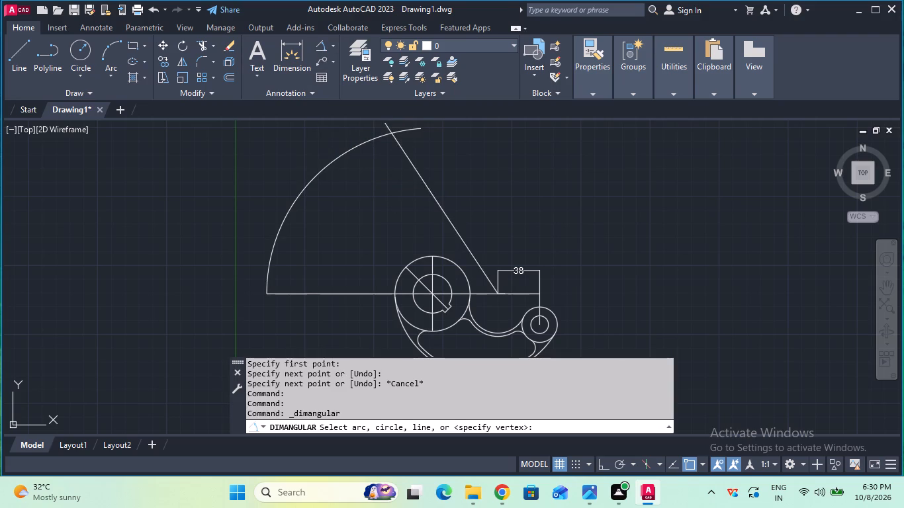
{"action": "left_click", "coordinate": [370, 293]}
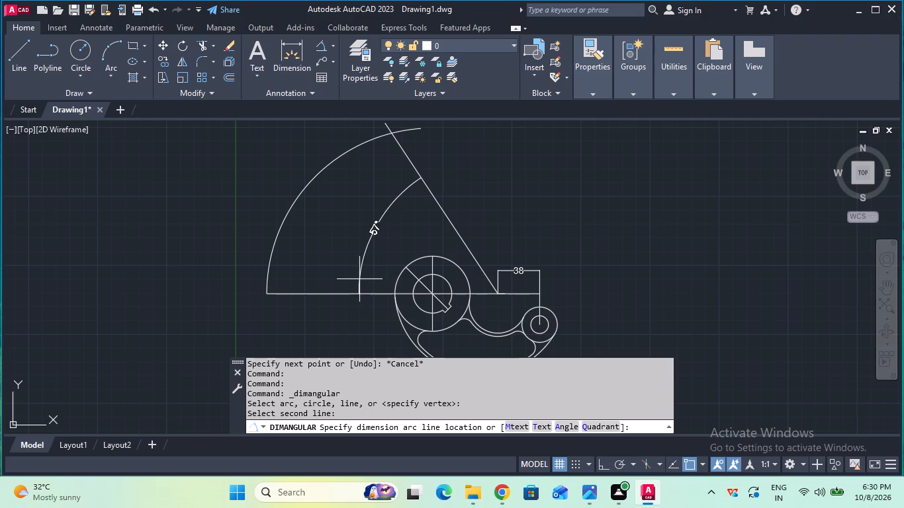
{"action": "key", "text": "Escape"}
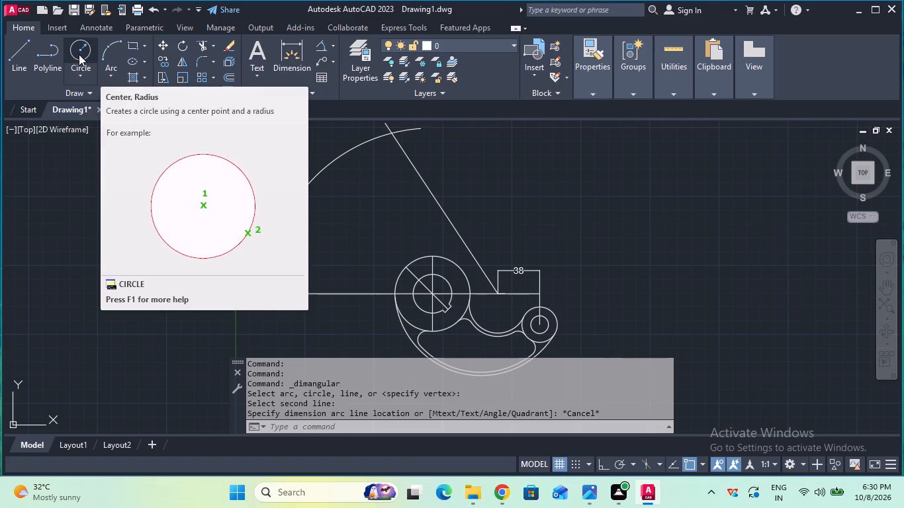
Draw a line from the 38 mm dimension's hub-side origin to just beyond the large construction arc, inclined about 18° above the horizontal centre line.
{"action": "left_click", "coordinate": [26, 52]}
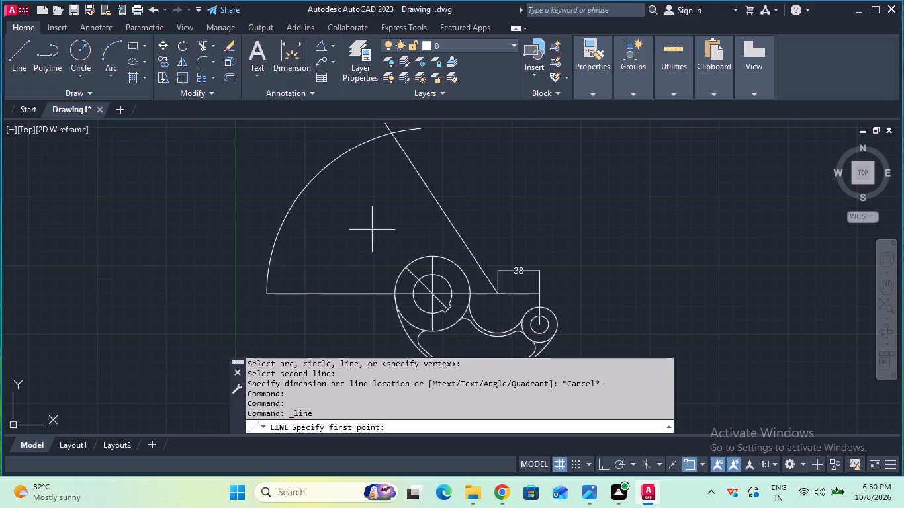
{"action": "left_click", "coordinate": [499, 294]}
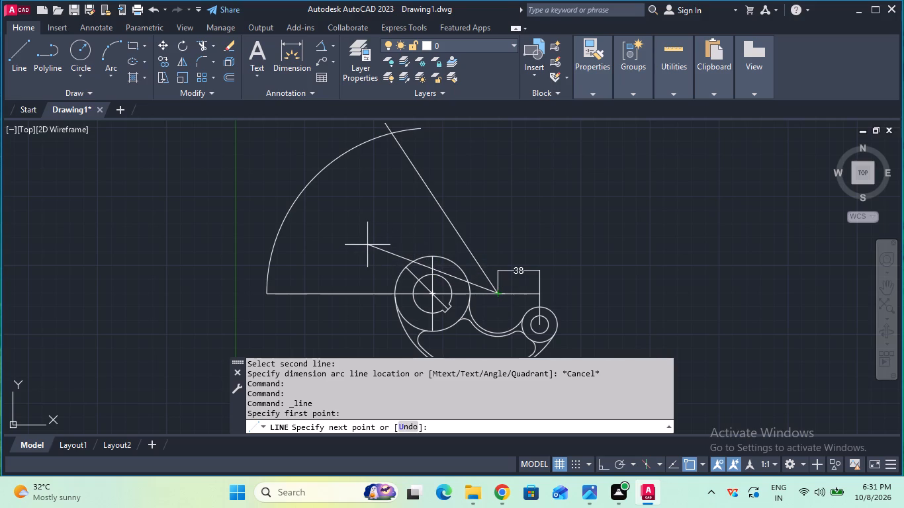
{"action": "left_click", "coordinate": [269, 219]}
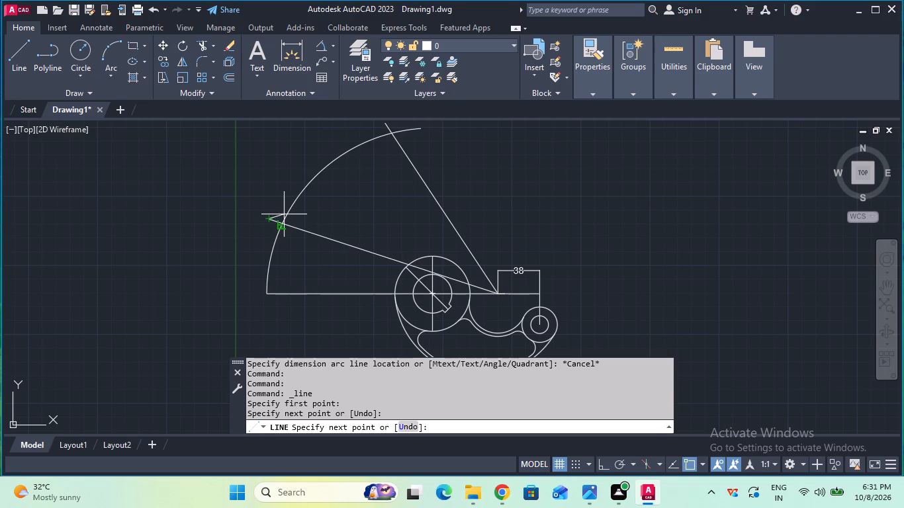
{"action": "key", "text": "Escape"}
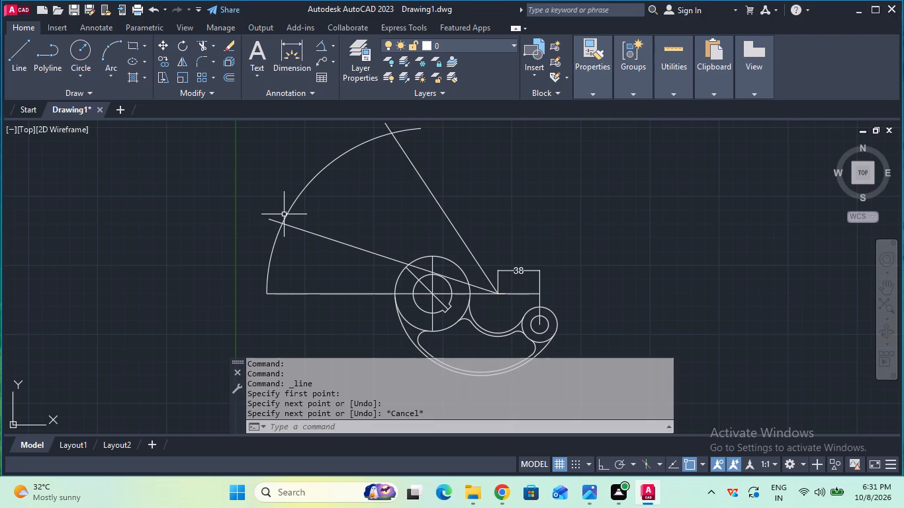
Measure the angle between the new shallow inclined line and the horizontal centre line without placing a dimension.
{"action": "scroll", "coordinate": [394, 239], "scroll_direction": "up", "scroll_amount": 1}
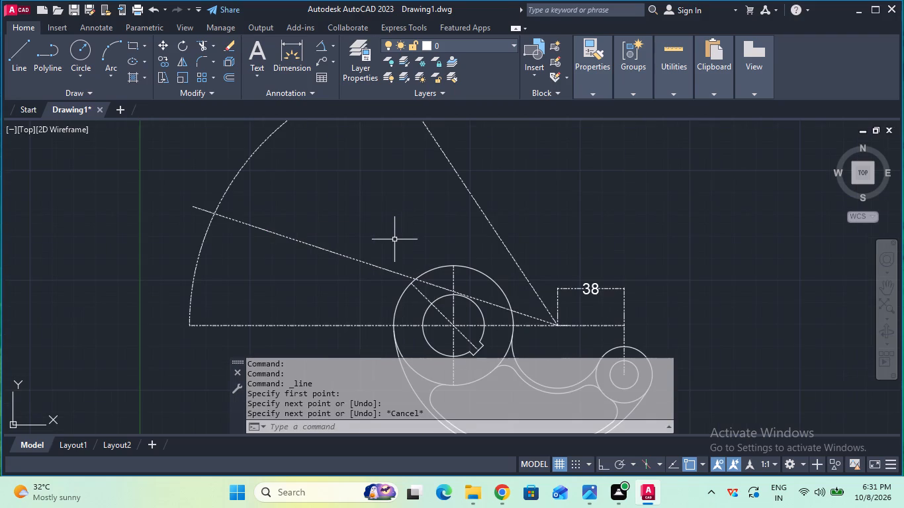
{"action": "left_click", "coordinate": [318, 48]}
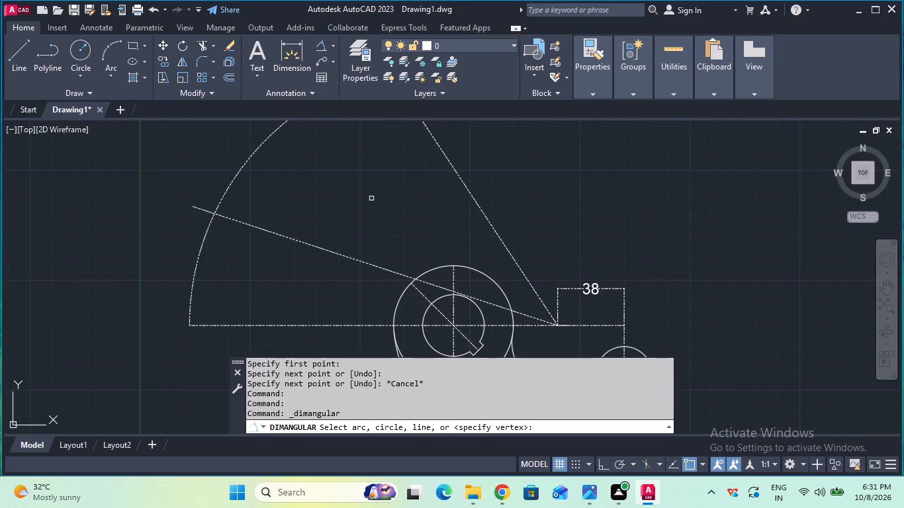
{"action": "left_click", "coordinate": [356, 259]}
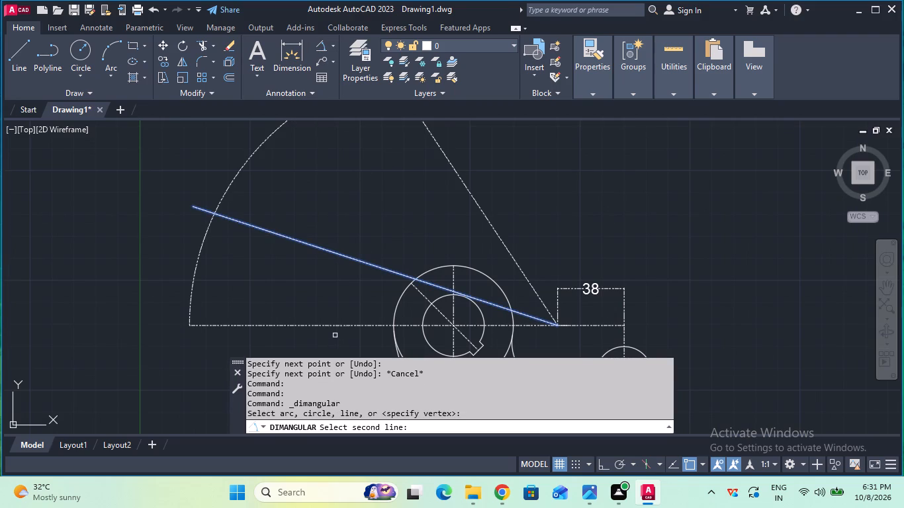
{"action": "left_click", "coordinate": [336, 325]}
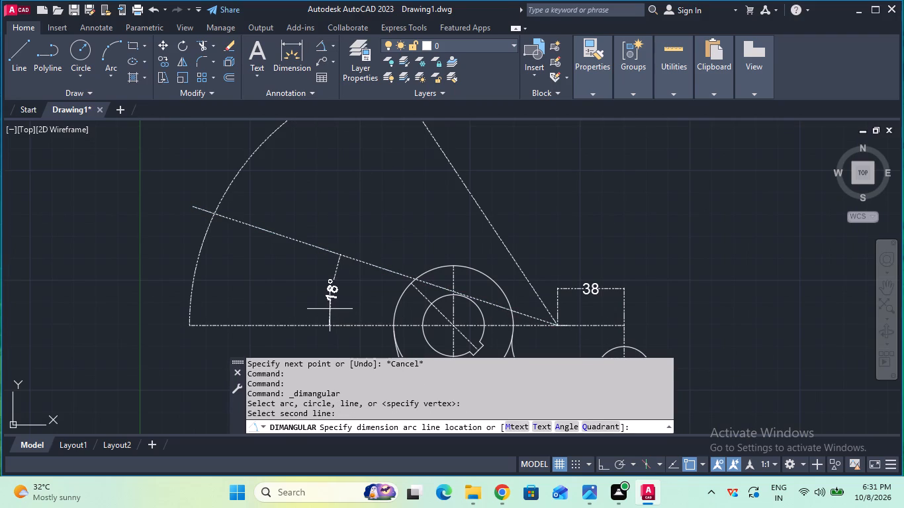
{"action": "key", "text": "Escape"}
Set the current linetype to ByBlock and draw a circle of radius 26 mm in the empty area beyond the large construction arc.
{"action": "scroll", "coordinate": [328, 302], "scroll_direction": "down", "scroll_amount": 1}
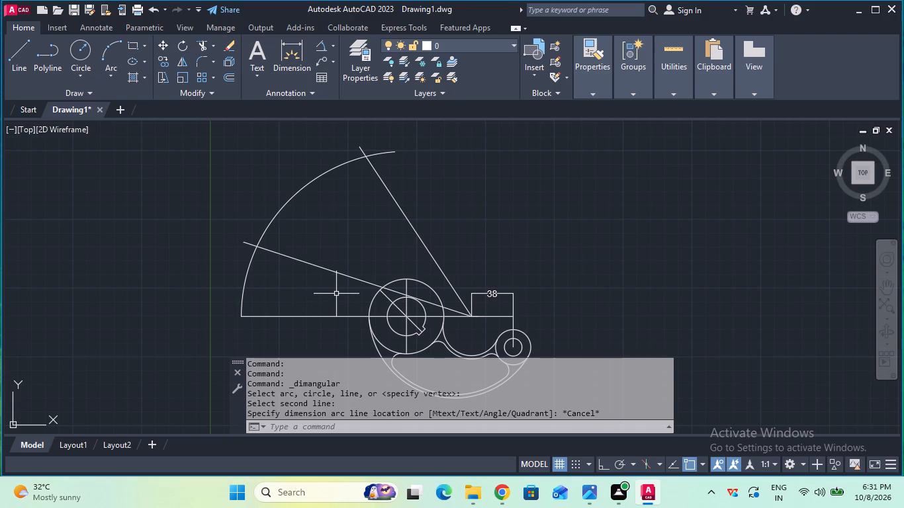
{"action": "middle_click_drag", "start_coordinate": [336, 294], "coordinate": [337, 306]}
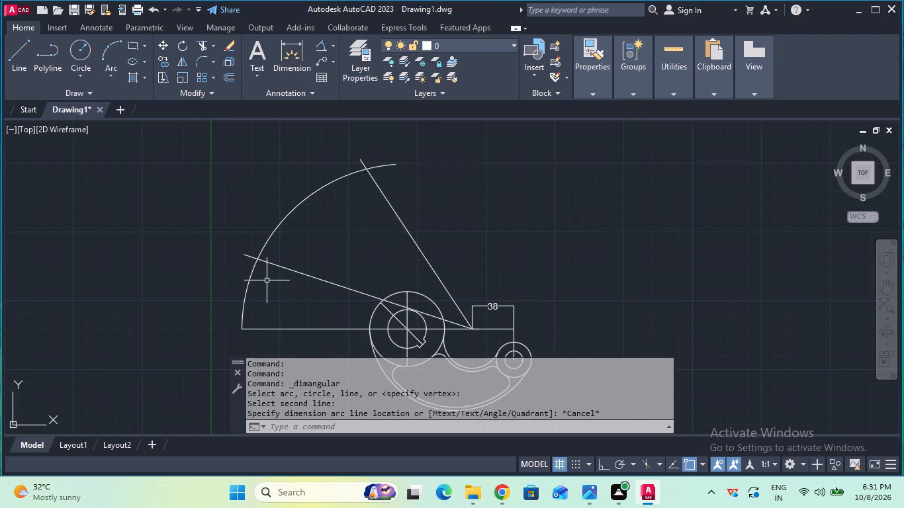
{"action": "scroll", "coordinate": [267, 278], "scroll_direction": "up", "scroll_amount": 1}
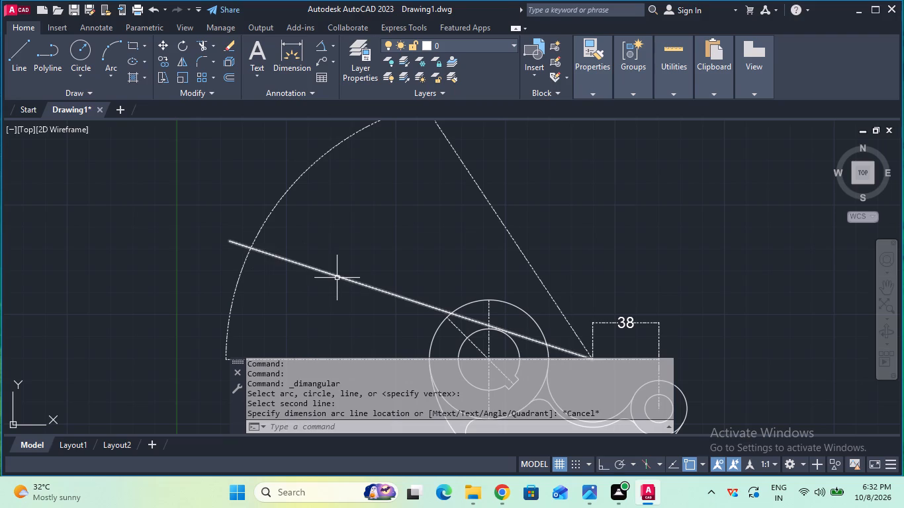
{"action": "scroll", "coordinate": [337, 278], "scroll_direction": "down", "scroll_amount": 1}
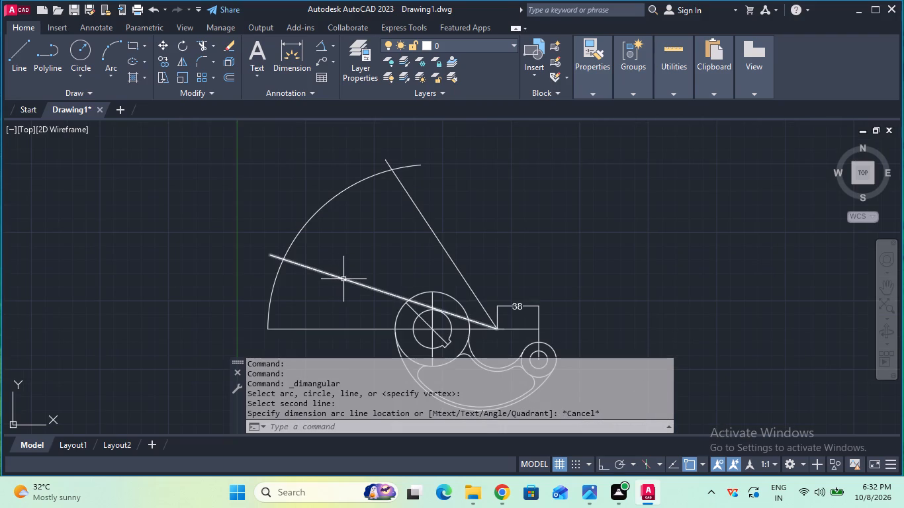
{"action": "scroll", "coordinate": [353, 270], "scroll_direction": "up", "scroll_amount": 1}
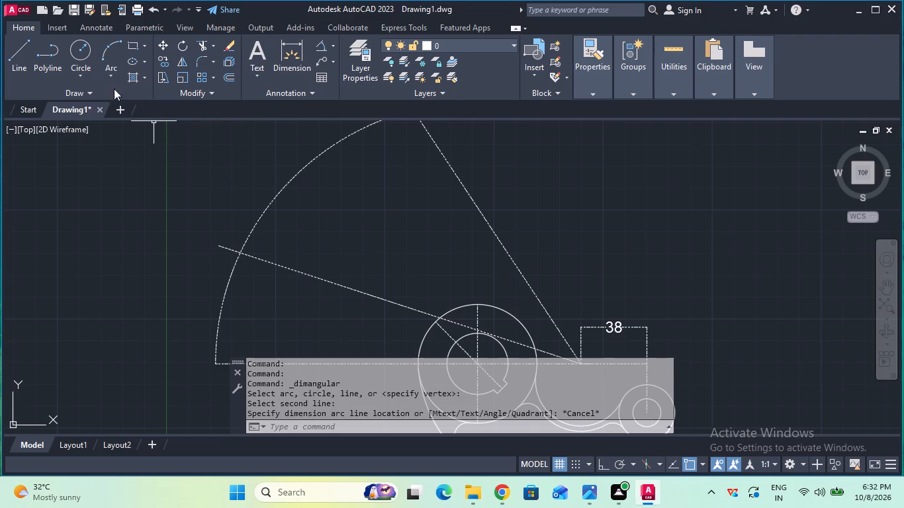
{"action": "left_click", "coordinate": [597, 90]}
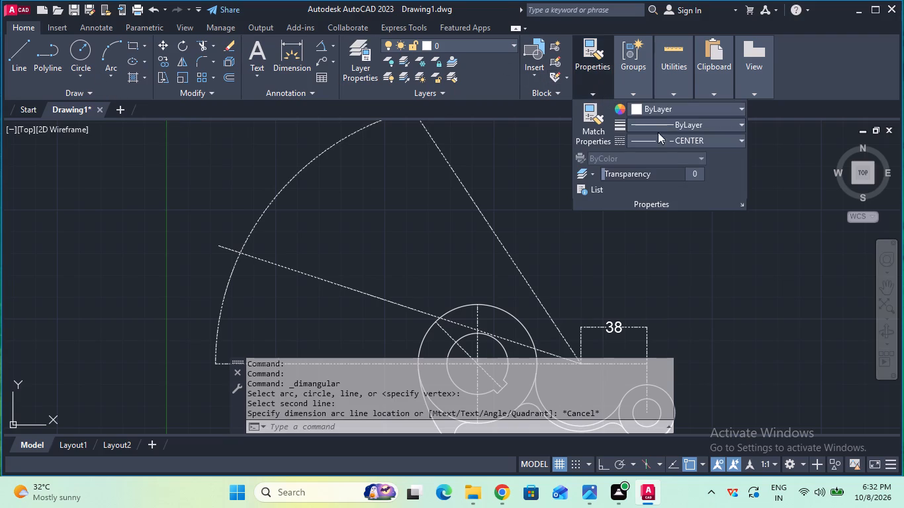
{"action": "left_click", "coordinate": [661, 138]}
{"action": "left_click", "coordinate": [670, 167]}
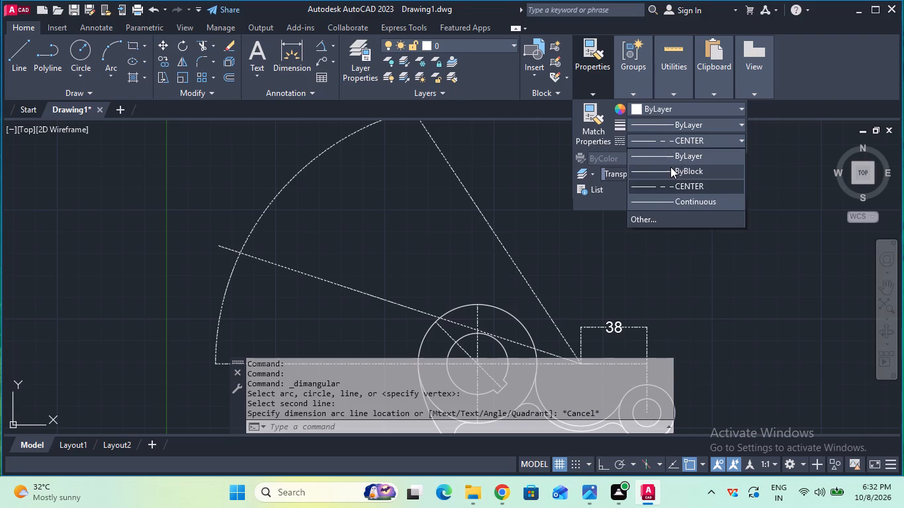
{"action": "left_click", "coordinate": [86, 54]}
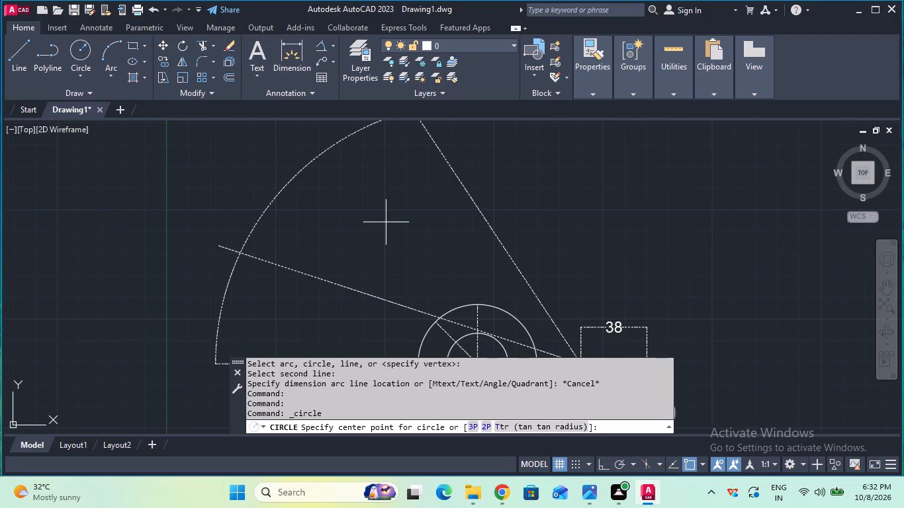
{"action": "middle_click_drag", "start_coordinate": [386, 224], "coordinate": [389, 144]}
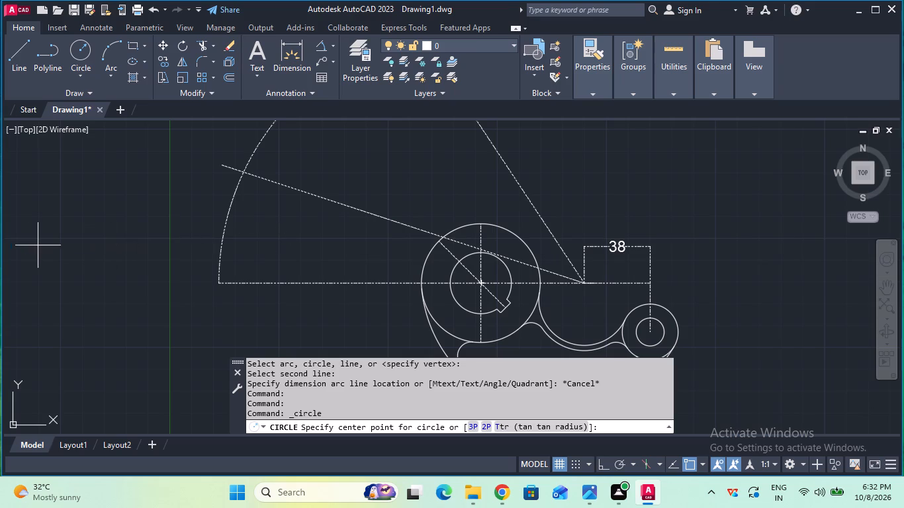
{"action": "left_click", "coordinate": [92, 244]}
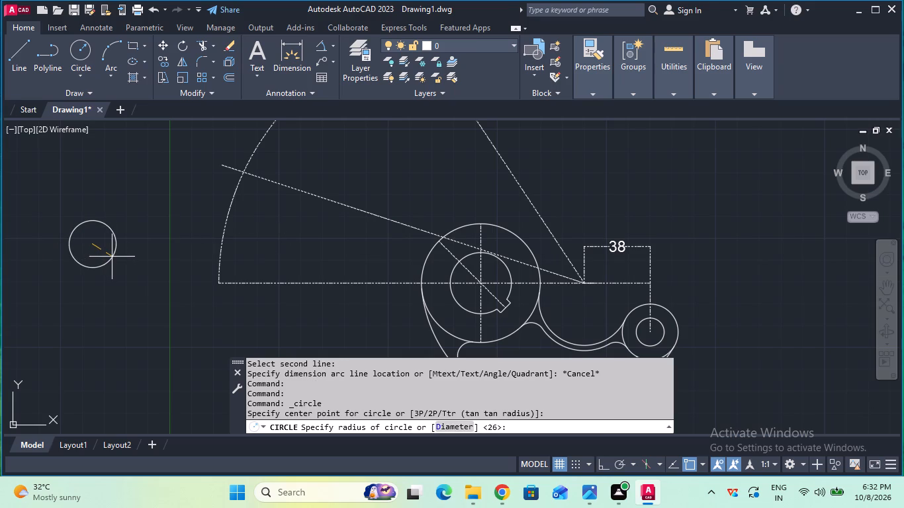
{"action": "key", "text": "2"}
{"action": "key", "text": "6"}
{"action": "key", "text": "Return"}
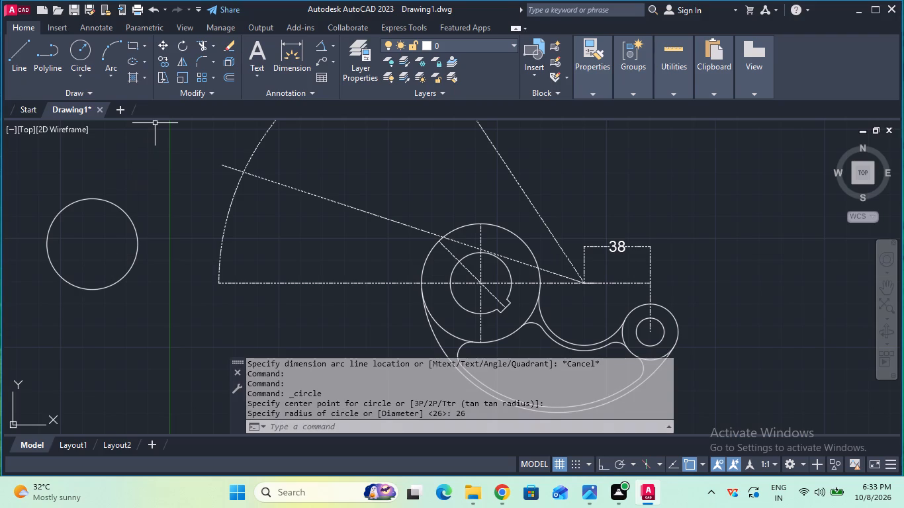
Move the 26 mm radius circle by its hub-side quadrant to the hub's outer circle, near the horizontal centre line.
{"action": "left_click", "coordinate": [167, 45]}
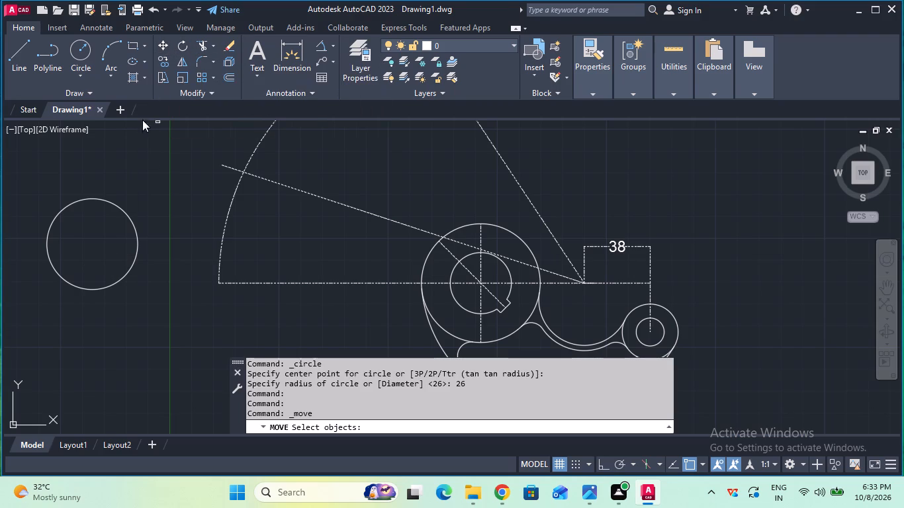
{"action": "left_click", "coordinate": [105, 200]}
{"action": "key", "text": "Return"}
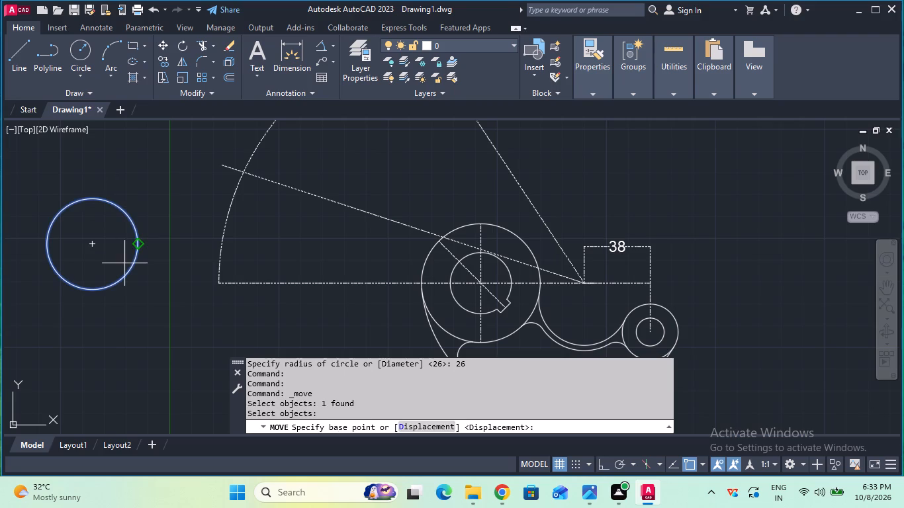
{"action": "left_click", "coordinate": [134, 247]}
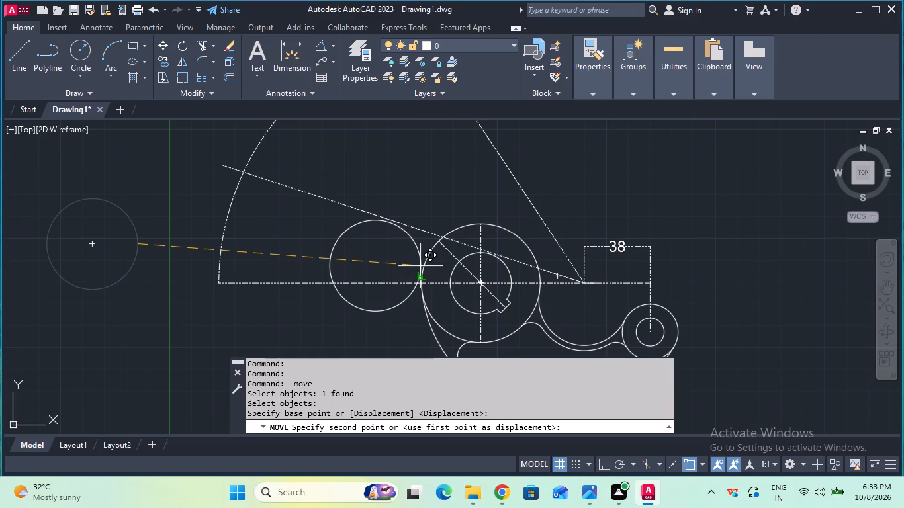
{"action": "left_click", "coordinate": [422, 266]}
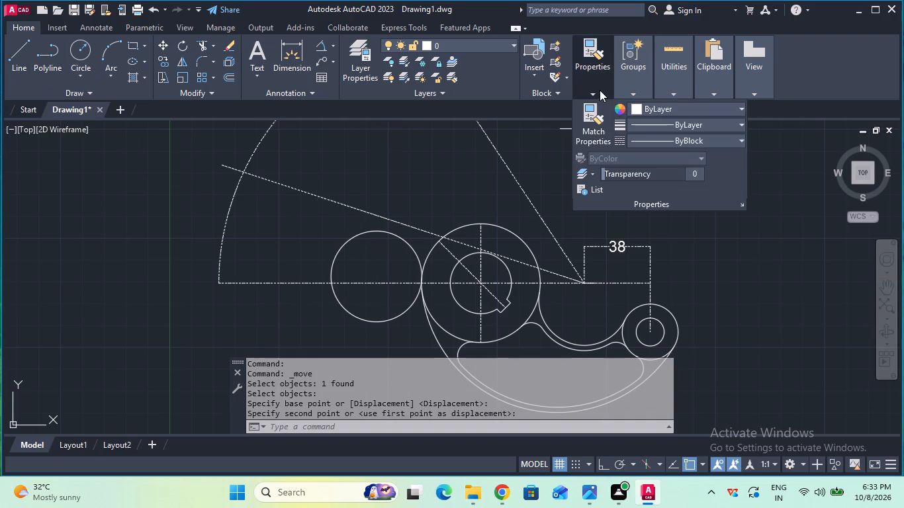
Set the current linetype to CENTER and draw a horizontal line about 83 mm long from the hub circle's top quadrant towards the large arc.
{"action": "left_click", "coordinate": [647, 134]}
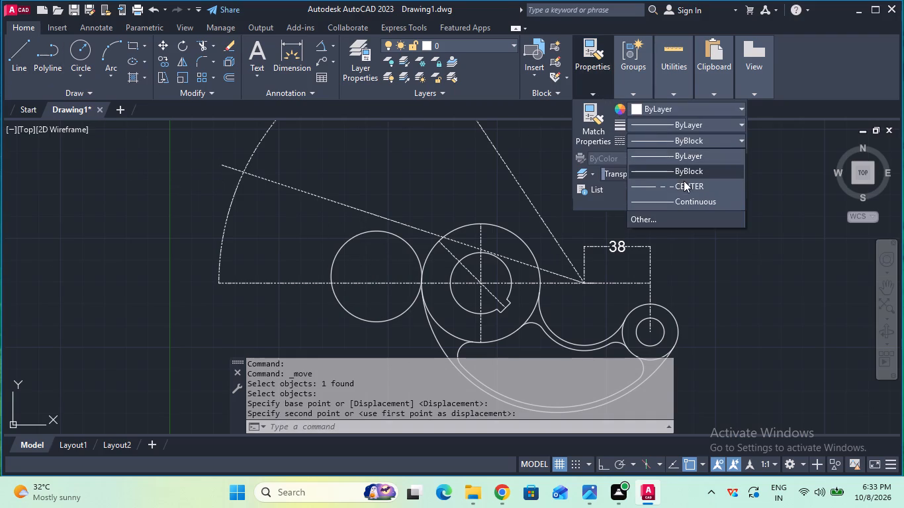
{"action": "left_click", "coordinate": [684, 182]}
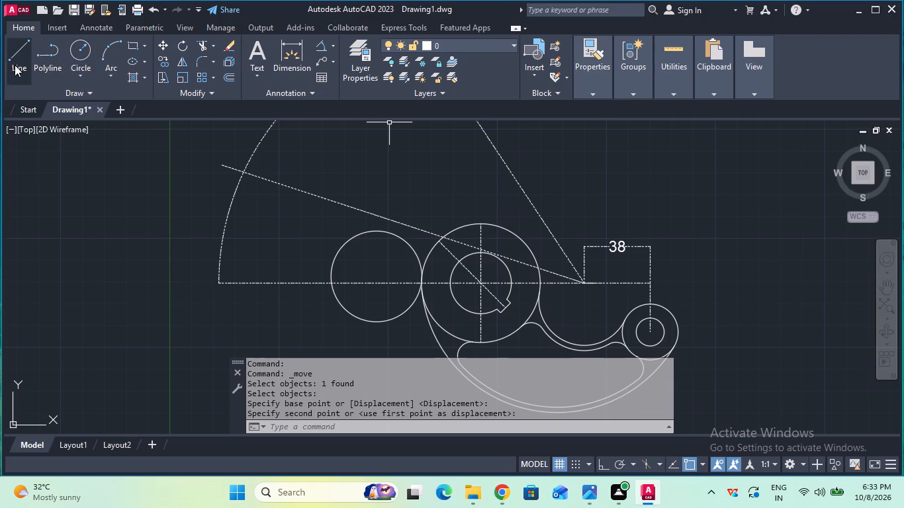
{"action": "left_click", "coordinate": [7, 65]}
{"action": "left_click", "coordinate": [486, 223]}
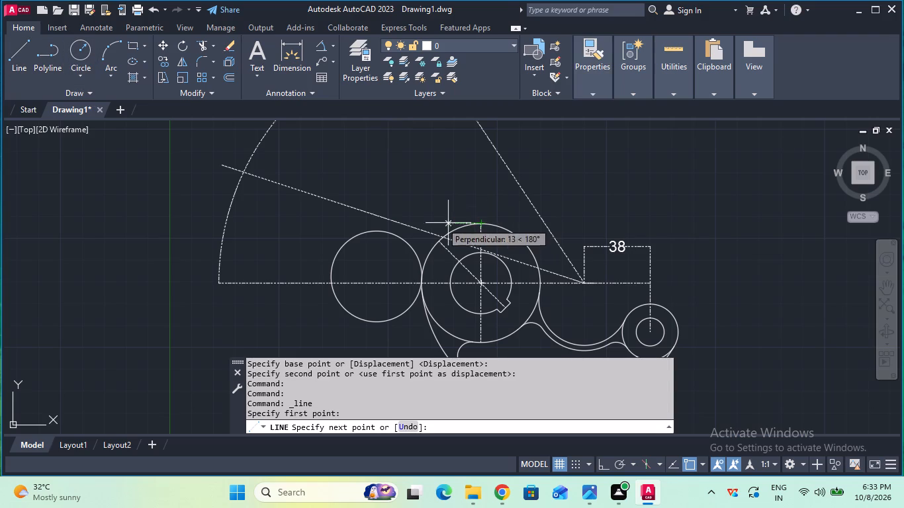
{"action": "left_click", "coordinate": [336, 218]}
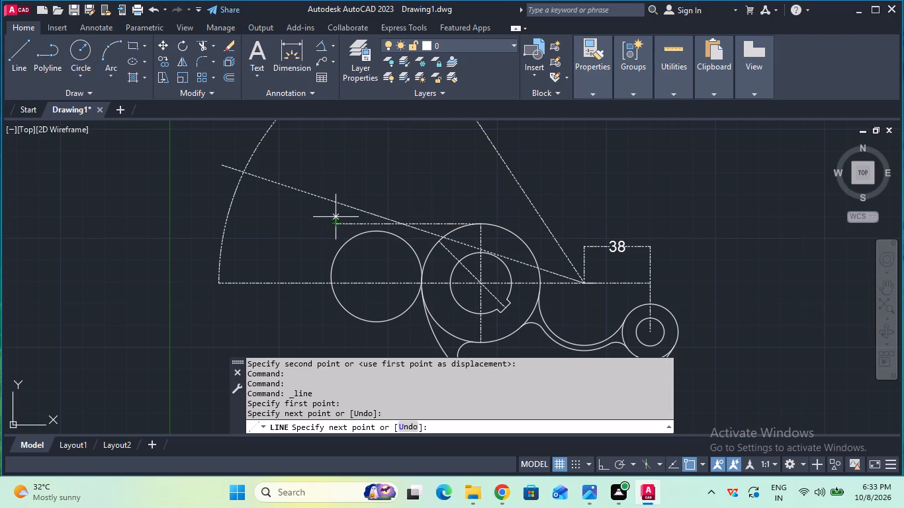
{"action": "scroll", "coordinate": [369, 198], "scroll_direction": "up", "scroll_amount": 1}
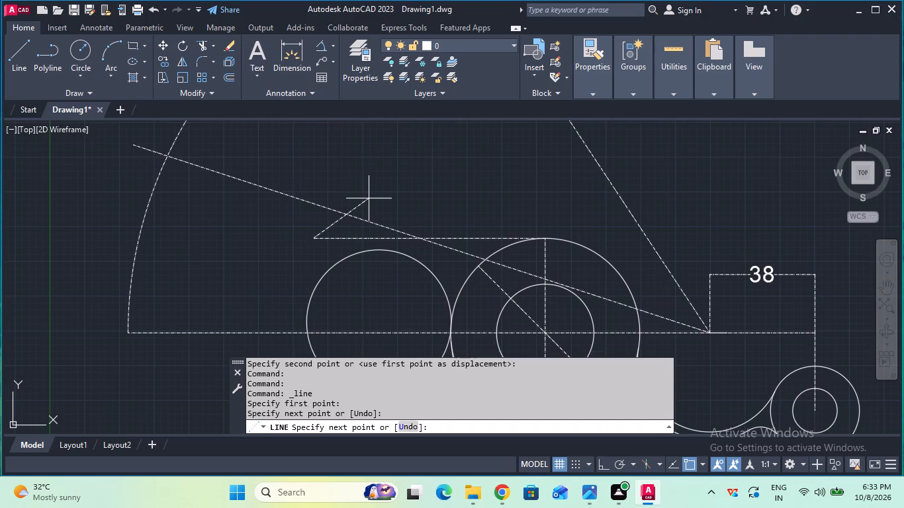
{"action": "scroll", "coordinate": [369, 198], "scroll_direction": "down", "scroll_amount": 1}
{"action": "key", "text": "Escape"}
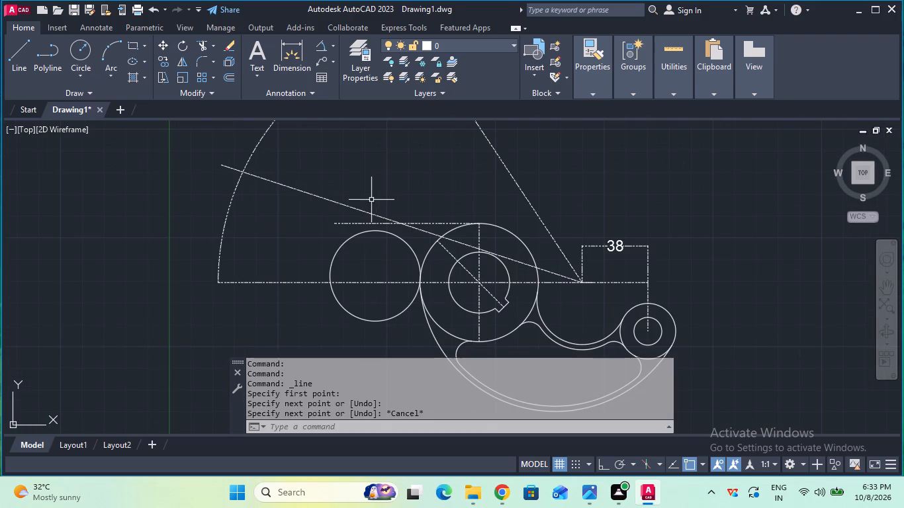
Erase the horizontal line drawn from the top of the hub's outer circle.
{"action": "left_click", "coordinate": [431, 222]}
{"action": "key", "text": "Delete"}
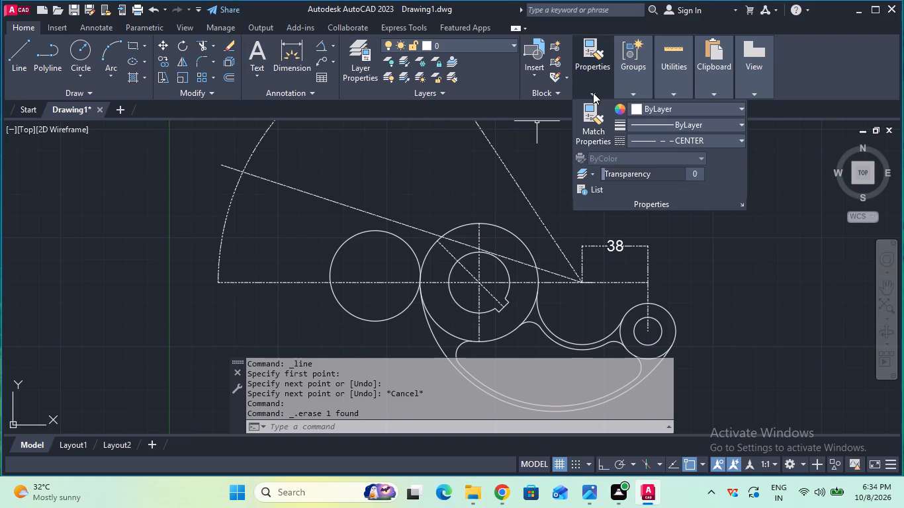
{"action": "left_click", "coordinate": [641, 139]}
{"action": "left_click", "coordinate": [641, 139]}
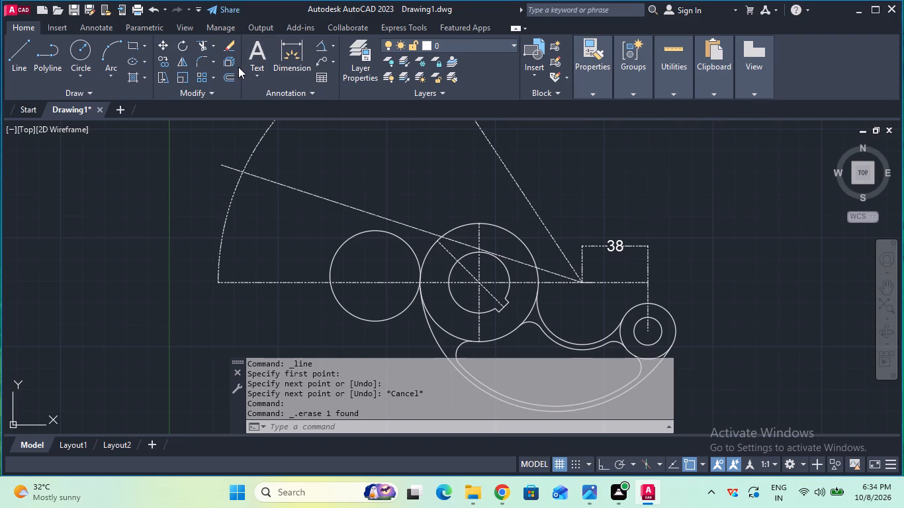
Turn on Ortho and draw a horizontal line about 75 mm long from the hub circle's top quadrant over the 26 mm radius circle.
{"action": "key", "text": "F8"}
{"action": "left_click", "coordinate": [23, 71]}
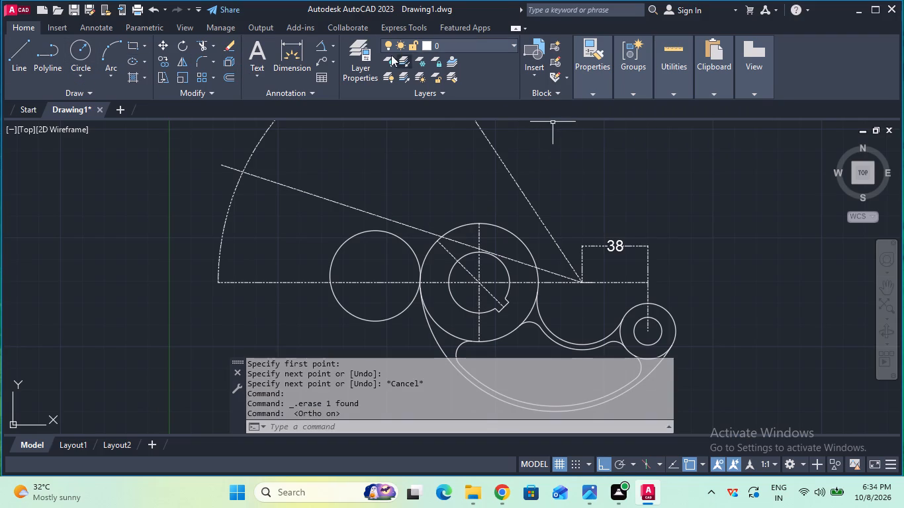
{"action": "left_click", "coordinate": [28, 46]}
{"action": "left_click", "coordinate": [478, 220]}
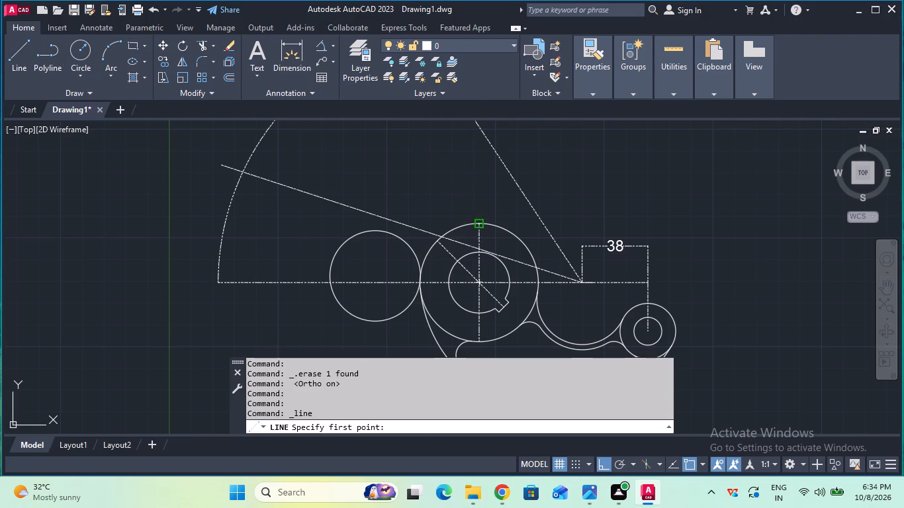
{"action": "left_click", "coordinate": [347, 218]}
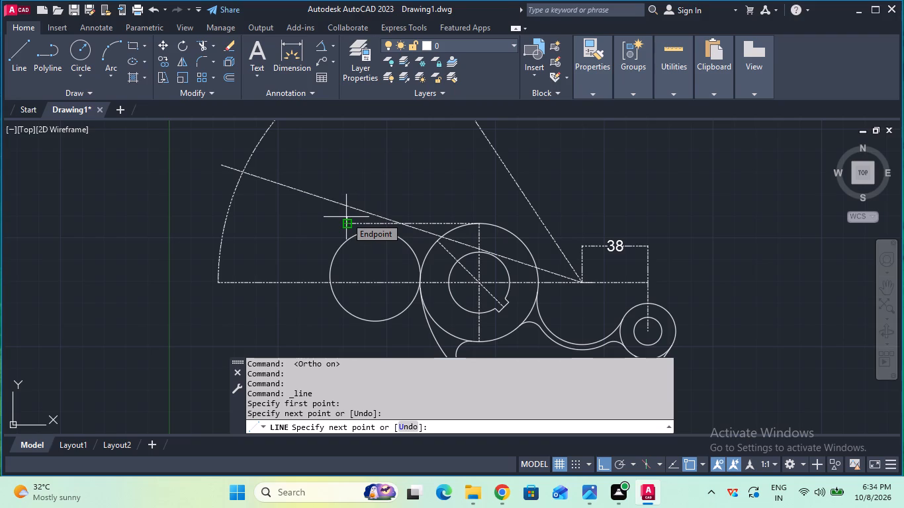
{"action": "key", "text": "Escape"}
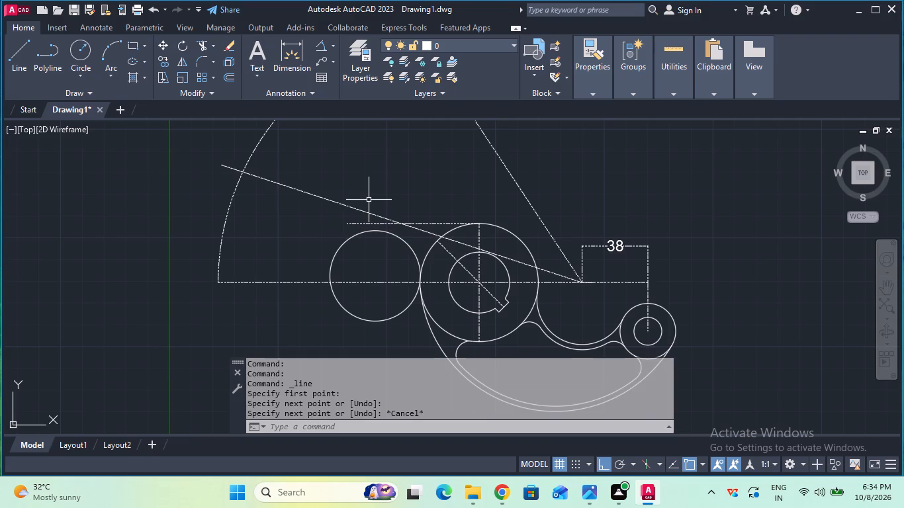
Draw a short vertical line from the 26 mm radius circle's top quadrant up to the horizontal line above it.
{"action": "scroll", "coordinate": [369, 200], "scroll_direction": "up", "scroll_amount": 1}
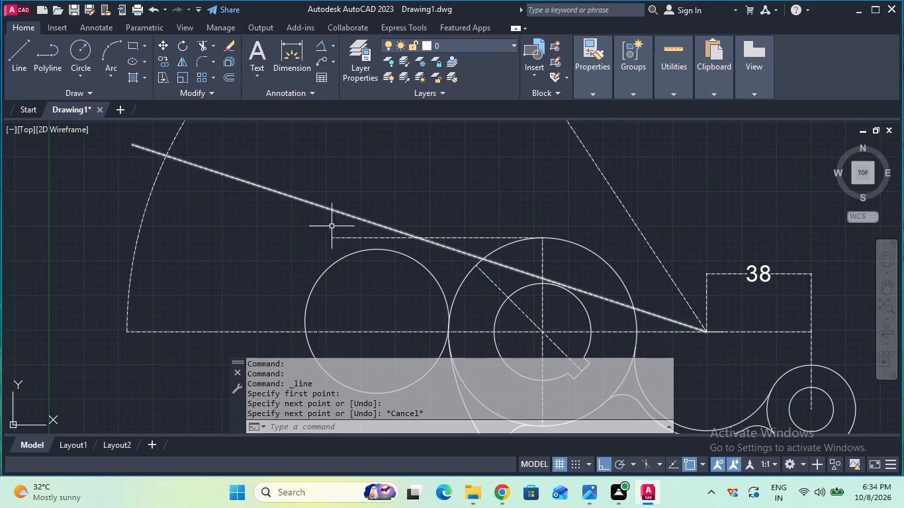
{"action": "left_click", "coordinate": [15, 64]}
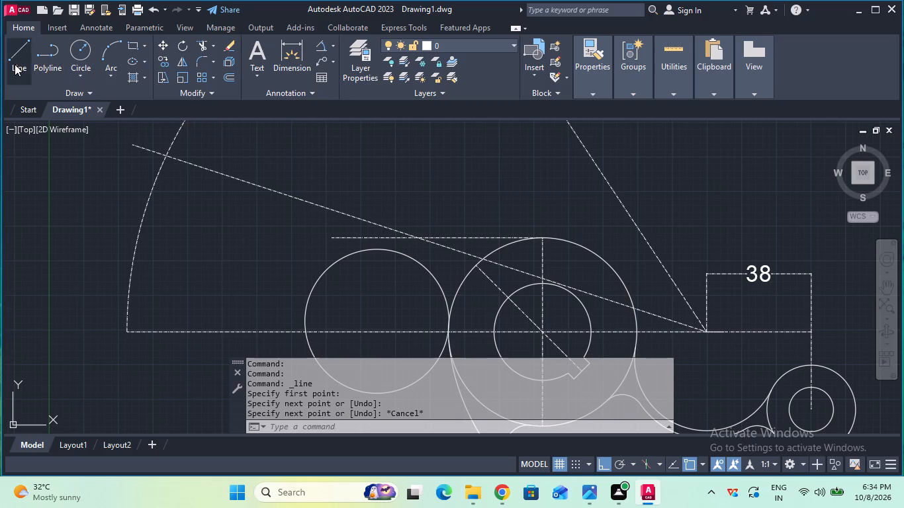
{"action": "left_click", "coordinate": [377, 253]}
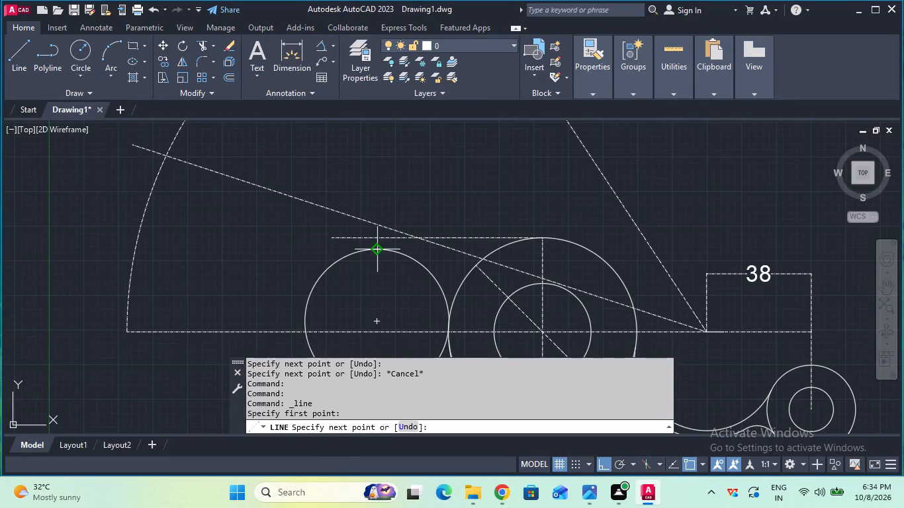
{"action": "left_click", "coordinate": [376, 239]}
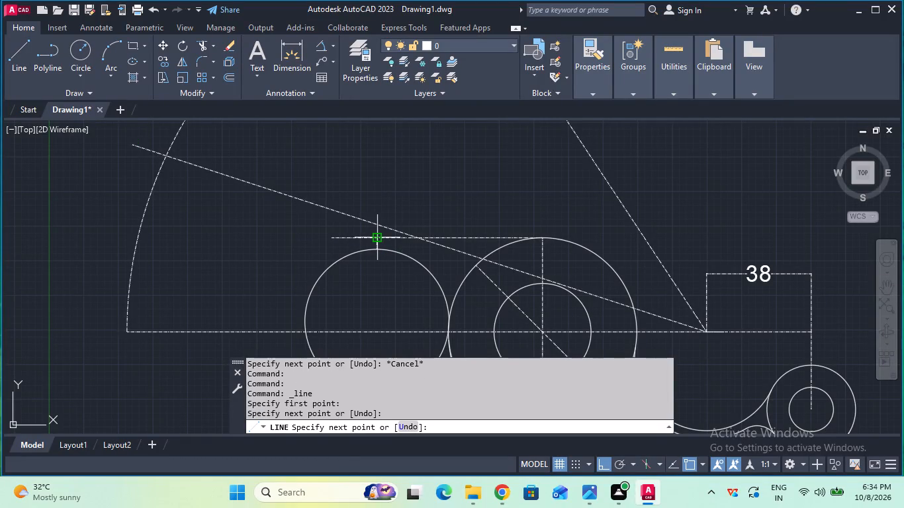
{"action": "key", "text": "Escape"}
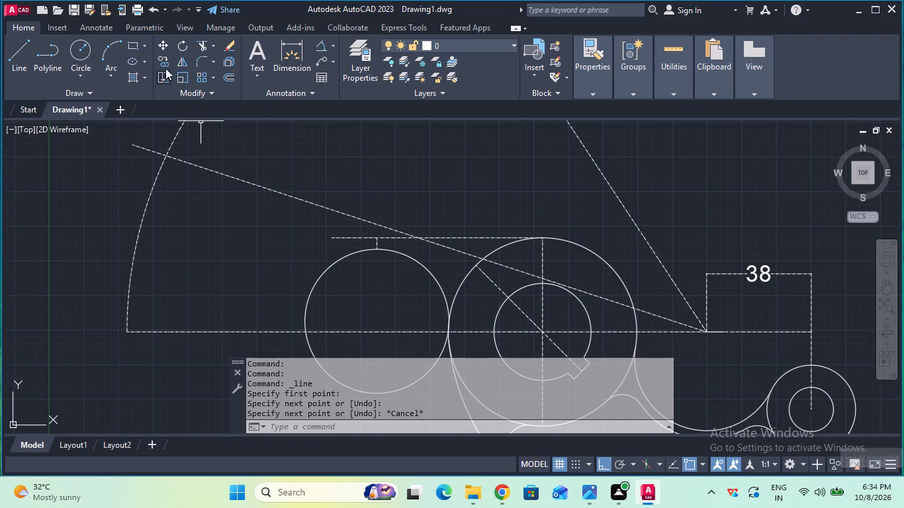
Move the 26 mm radius circle up from its top quadrant to the short vertical line's endpoint on the horizontal line.
{"action": "left_click", "coordinate": [163, 44]}
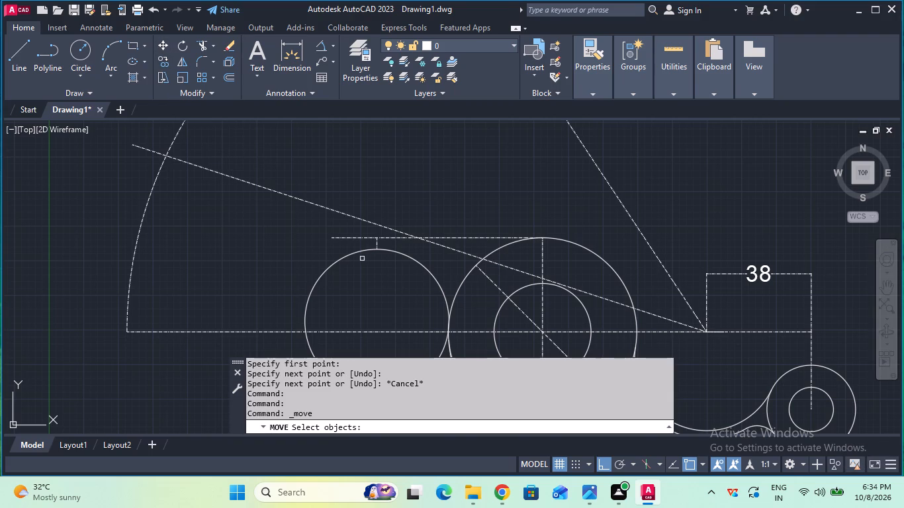
{"action": "left_click", "coordinate": [357, 252]}
{"action": "key", "text": "Return"}
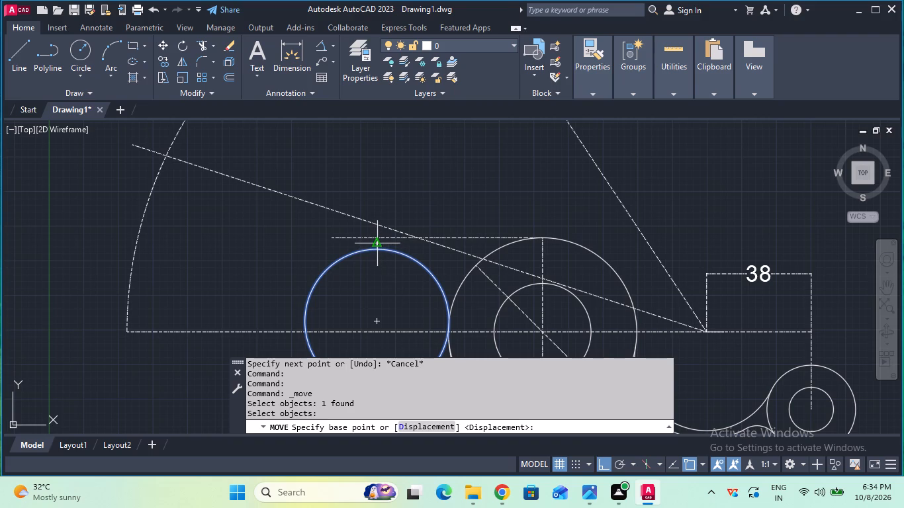
{"action": "left_click", "coordinate": [381, 248]}
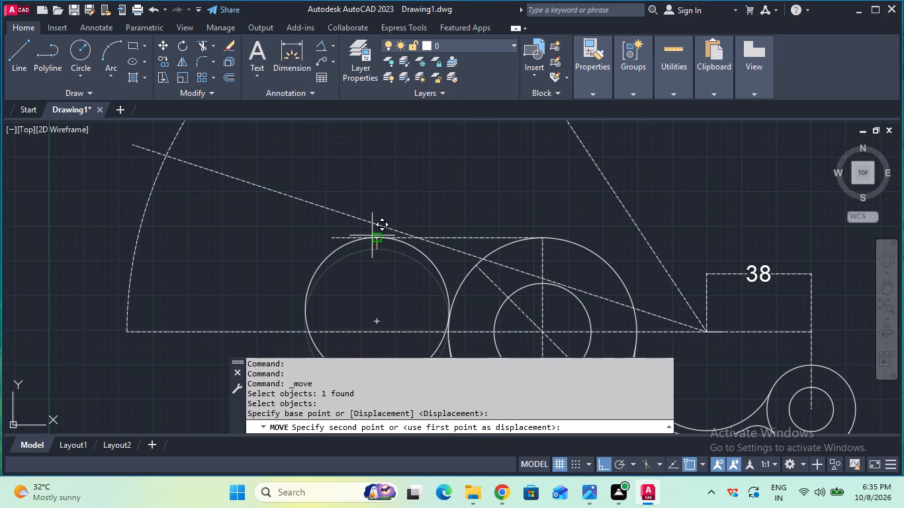
{"action": "left_click", "coordinate": [374, 239]}
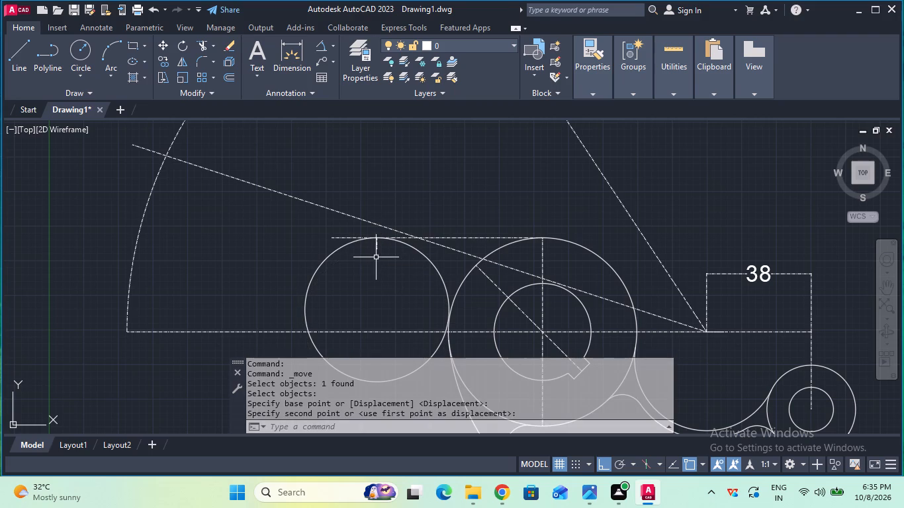
{"action": "key", "text": "Escape"}
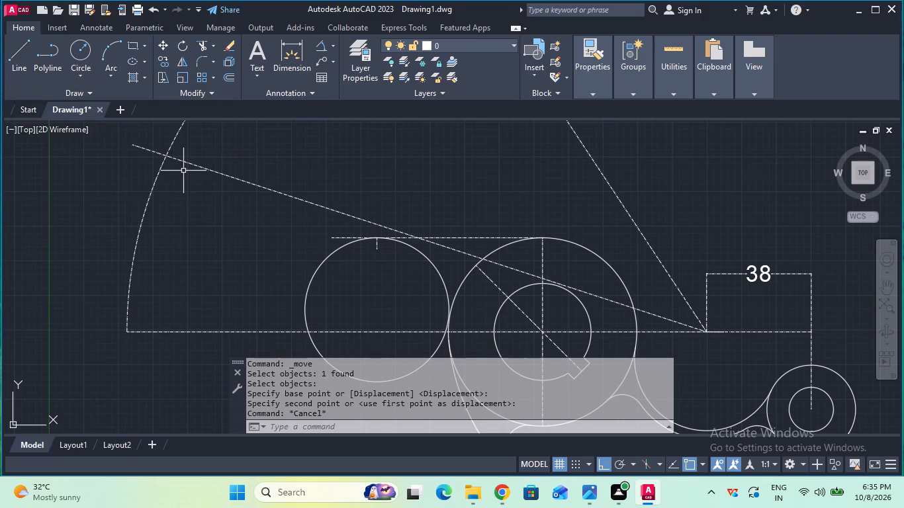
Check the radius of the large construction arc with a radius dimension, without placing it.
{"action": "scroll", "coordinate": [188, 173], "scroll_direction": "down", "scroll_amount": 1}
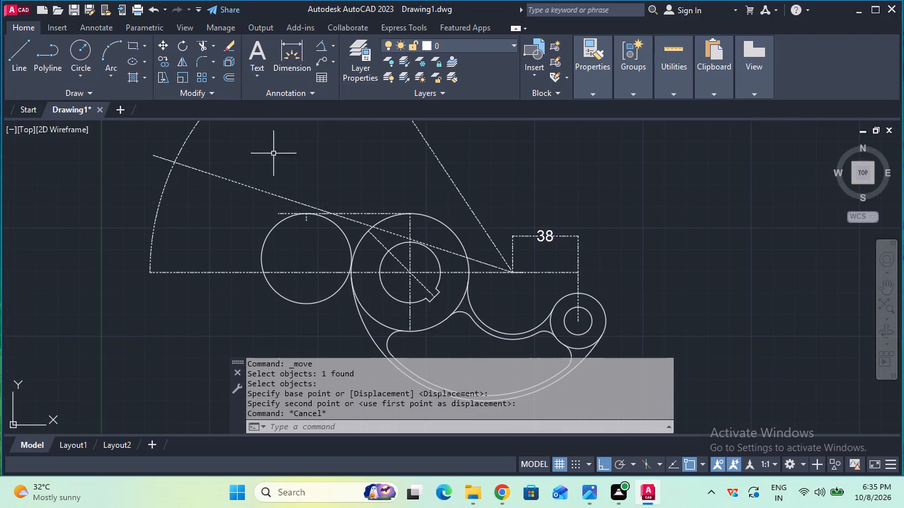
{"action": "middle_click_drag", "start_coordinate": [273, 153], "coordinate": [361, 279]}
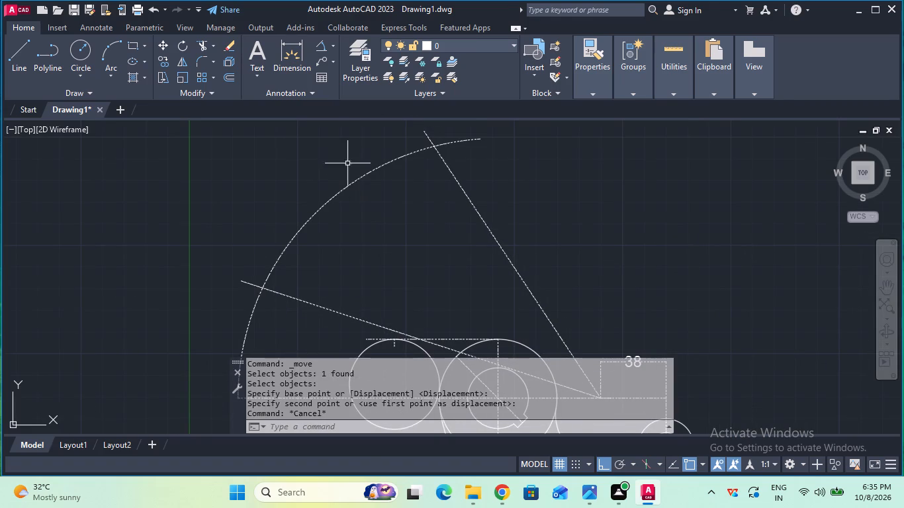
{"action": "left_click", "coordinate": [337, 48]}
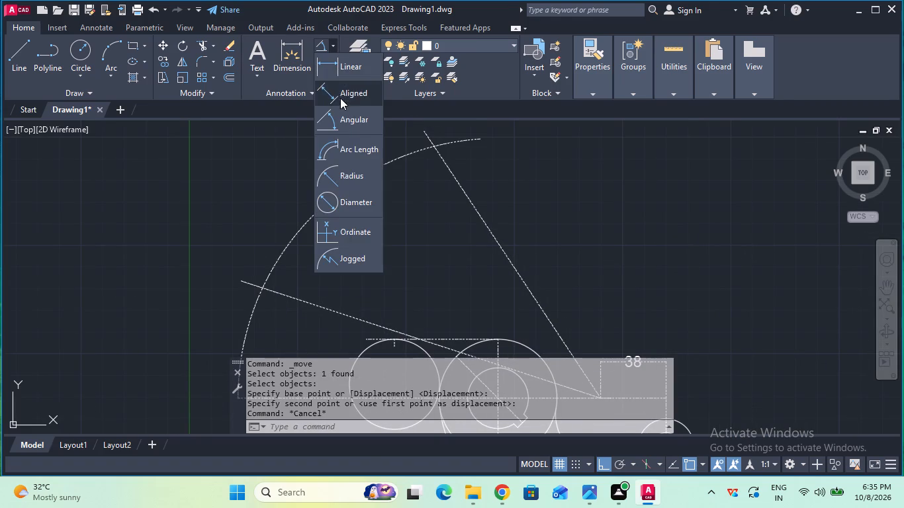
{"action": "left_click", "coordinate": [341, 167]}
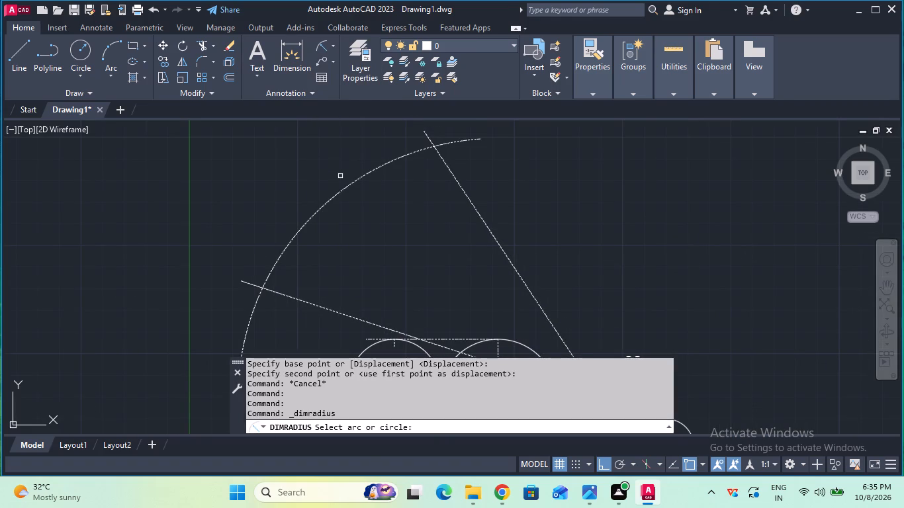
{"action": "left_click", "coordinate": [339, 191]}
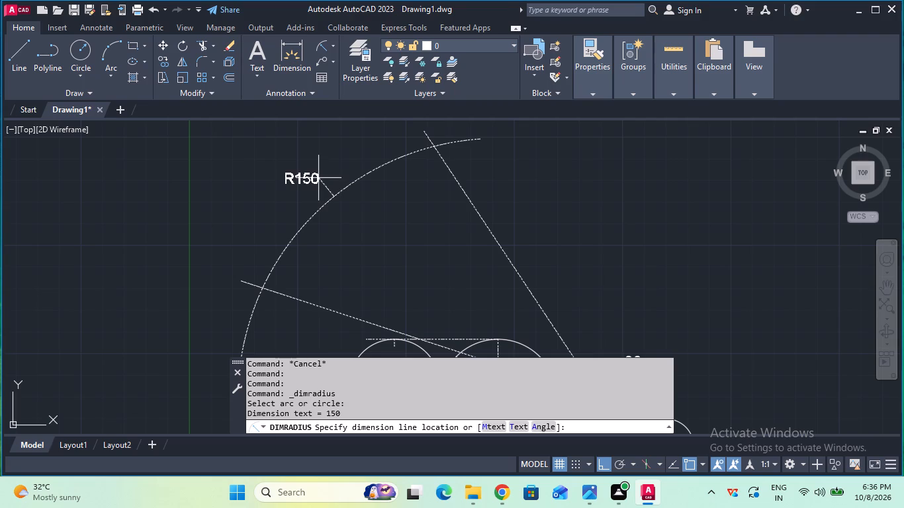
{"action": "key", "text": "Escape"}
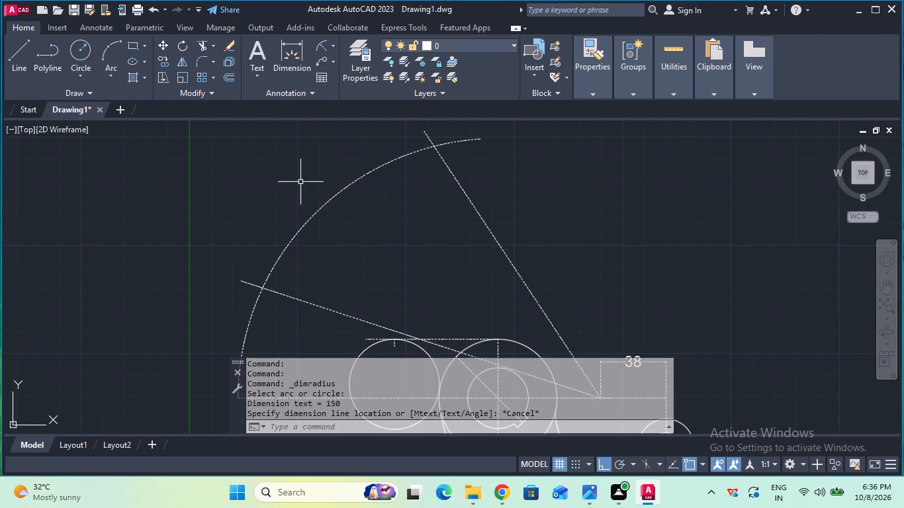
Erase the large construction arc crossing the two angled centre lines.
{"action": "left_click", "coordinate": [329, 201]}
{"action": "key", "text": "Delete"}
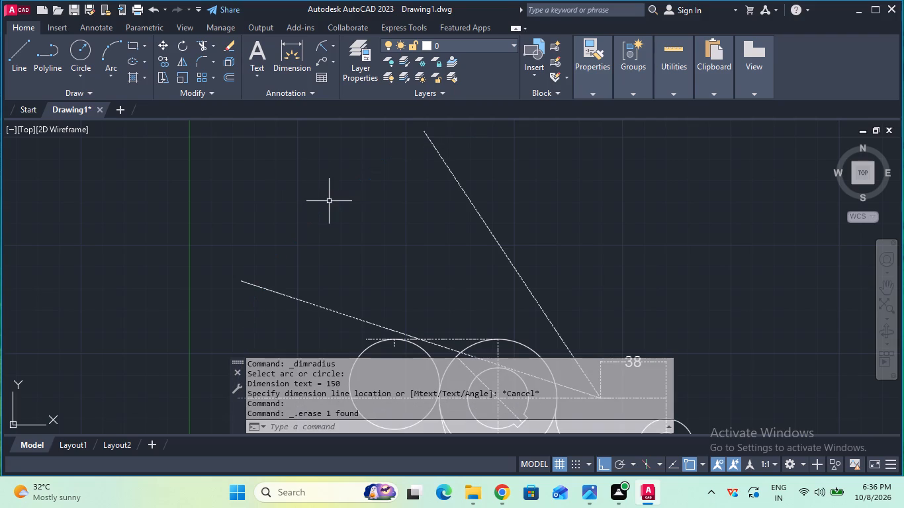
Set the current linetype to CENTER.
{"action": "scroll", "coordinate": [330, 202], "scroll_direction": "down", "scroll_amount": 1}
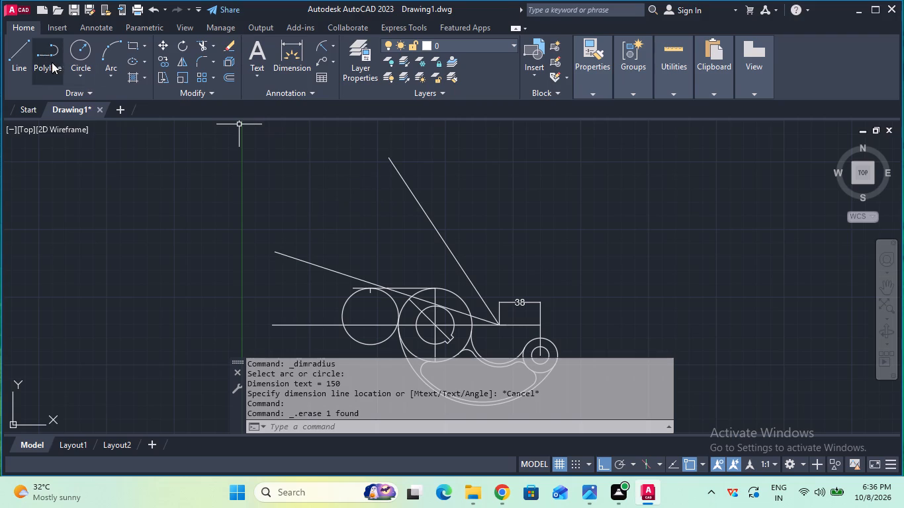
{"action": "left_click", "coordinate": [601, 91]}
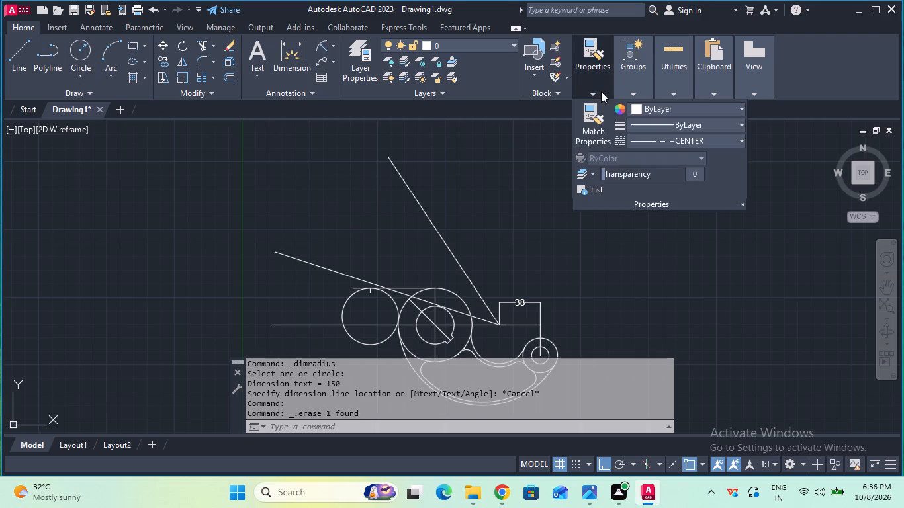
{"action": "left_click", "coordinate": [653, 136]}
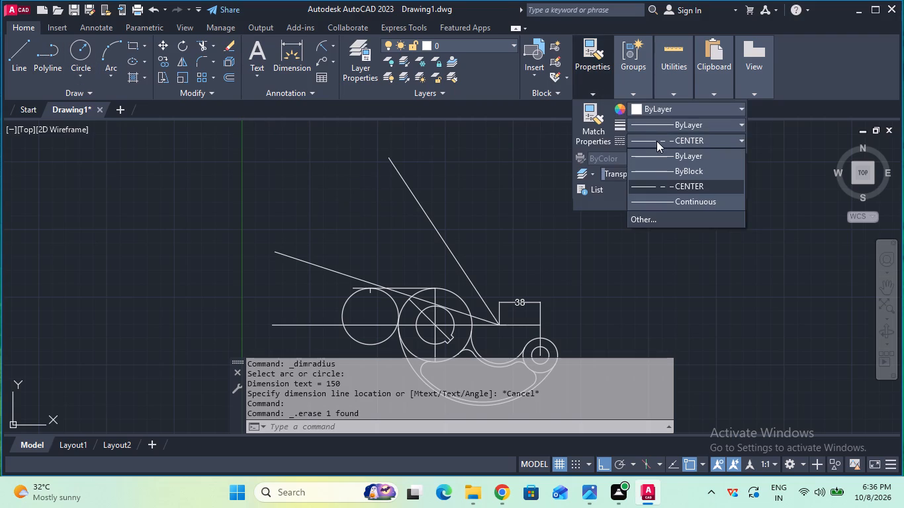
{"action": "left_click", "coordinate": [674, 184]}
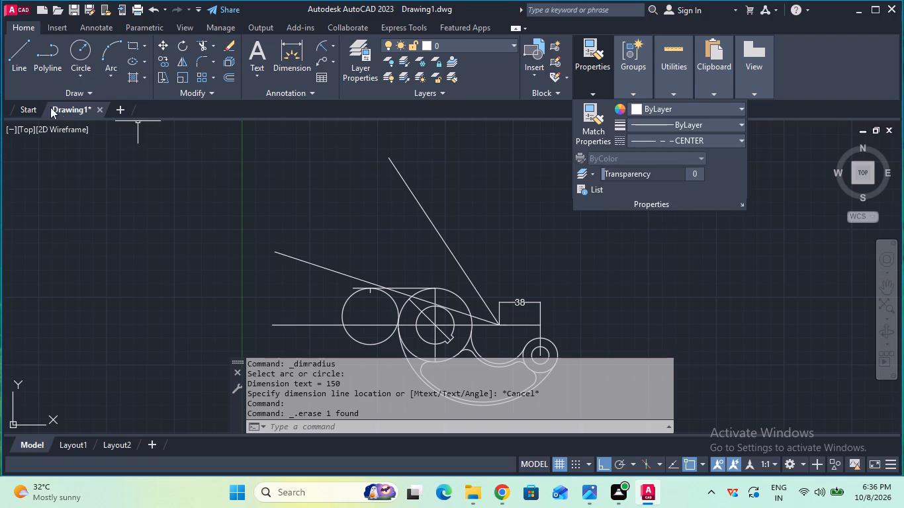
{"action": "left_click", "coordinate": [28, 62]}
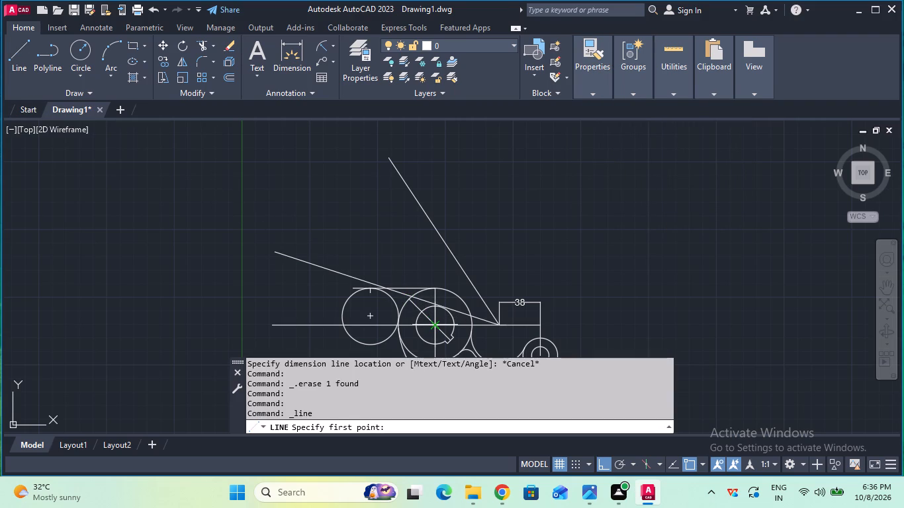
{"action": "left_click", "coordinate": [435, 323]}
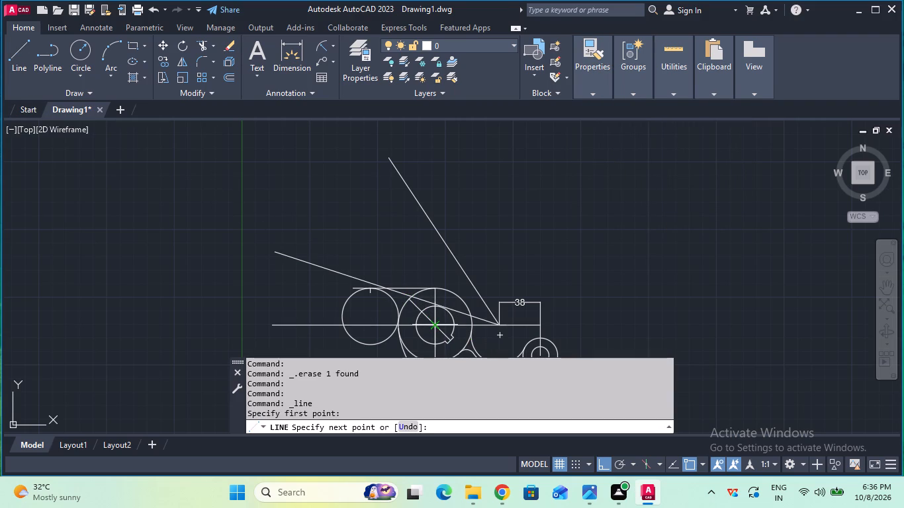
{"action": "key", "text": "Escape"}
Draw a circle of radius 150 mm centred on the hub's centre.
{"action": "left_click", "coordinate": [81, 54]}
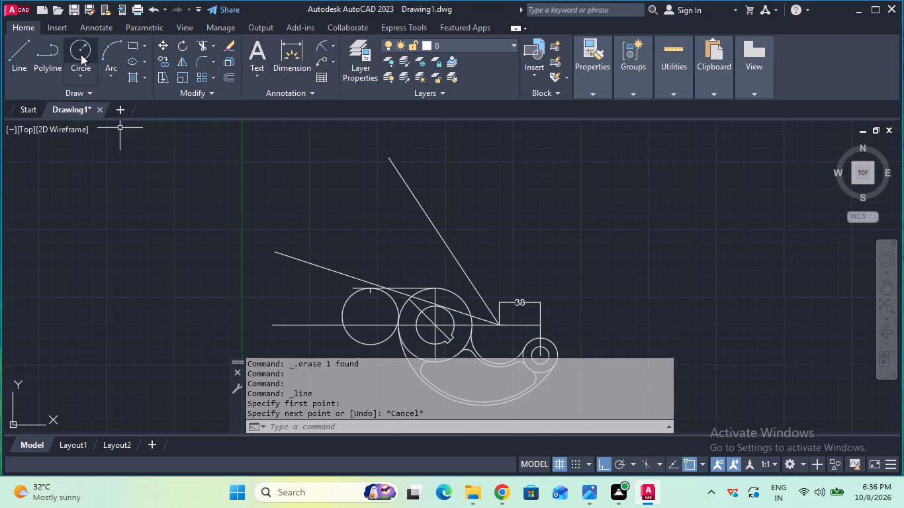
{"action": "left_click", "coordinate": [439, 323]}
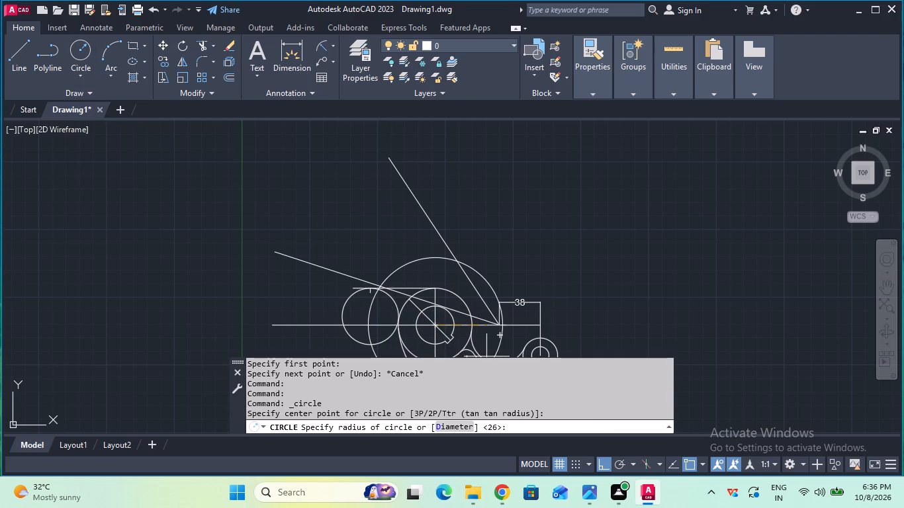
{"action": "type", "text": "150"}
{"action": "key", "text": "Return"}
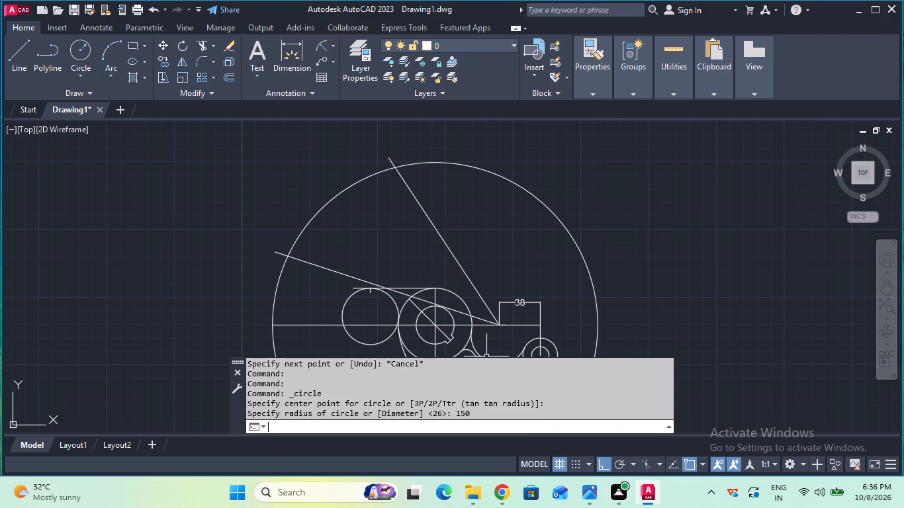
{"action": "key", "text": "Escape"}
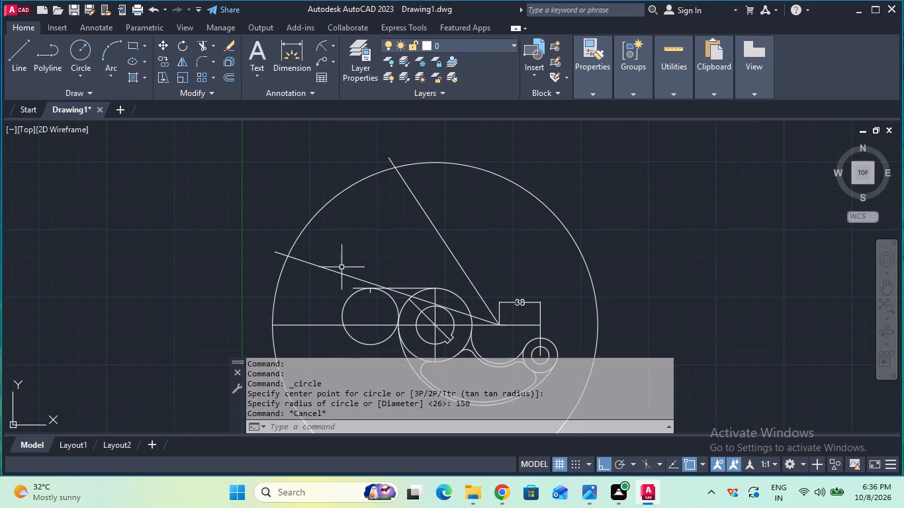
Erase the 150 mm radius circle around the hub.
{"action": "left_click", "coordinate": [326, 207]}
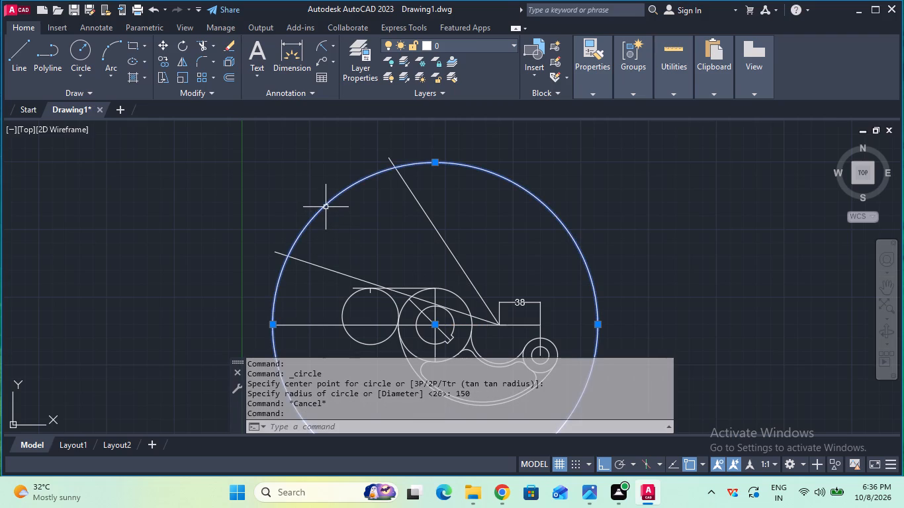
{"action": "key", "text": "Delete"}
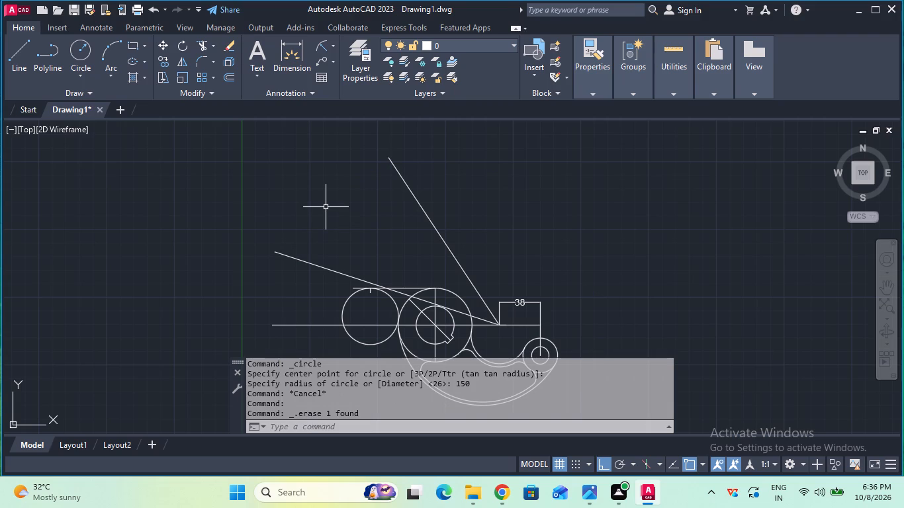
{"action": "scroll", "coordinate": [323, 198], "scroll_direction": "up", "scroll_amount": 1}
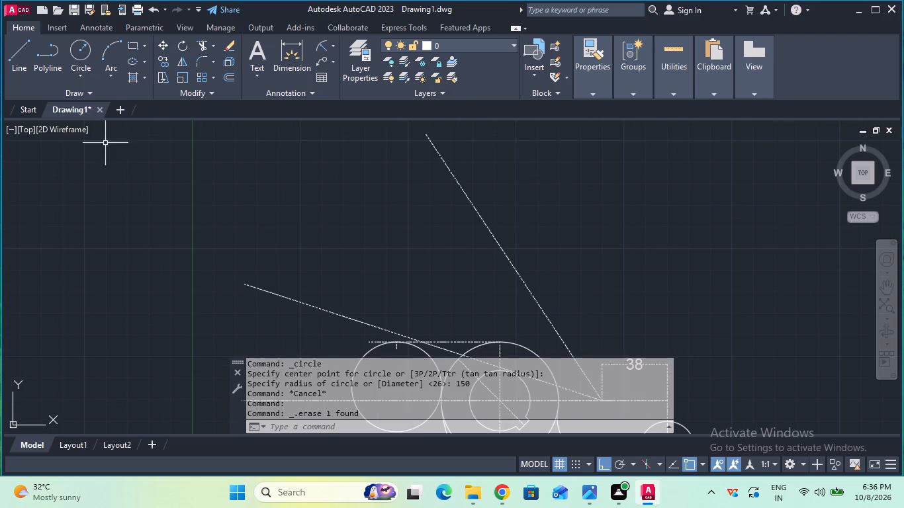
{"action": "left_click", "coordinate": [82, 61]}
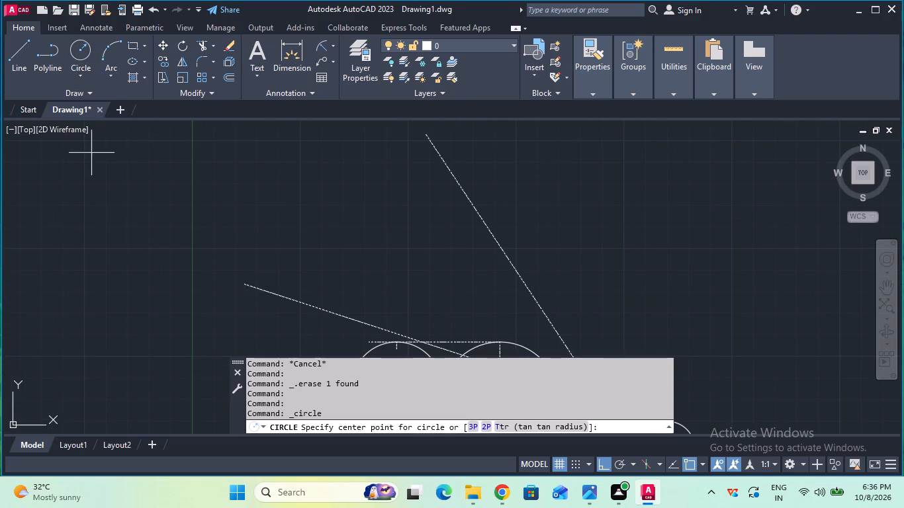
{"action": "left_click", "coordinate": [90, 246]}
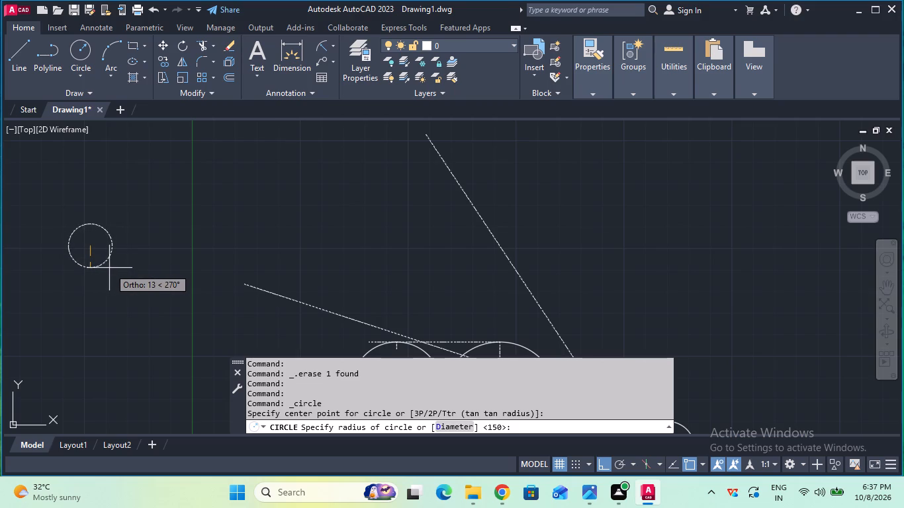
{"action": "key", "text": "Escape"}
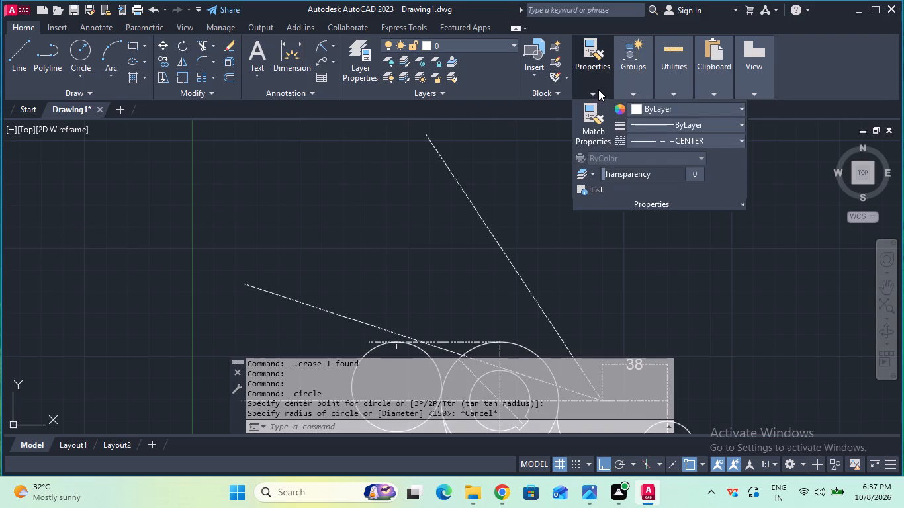
Set the current linetype to ByBlock.
{"action": "left_click", "coordinate": [651, 134]}
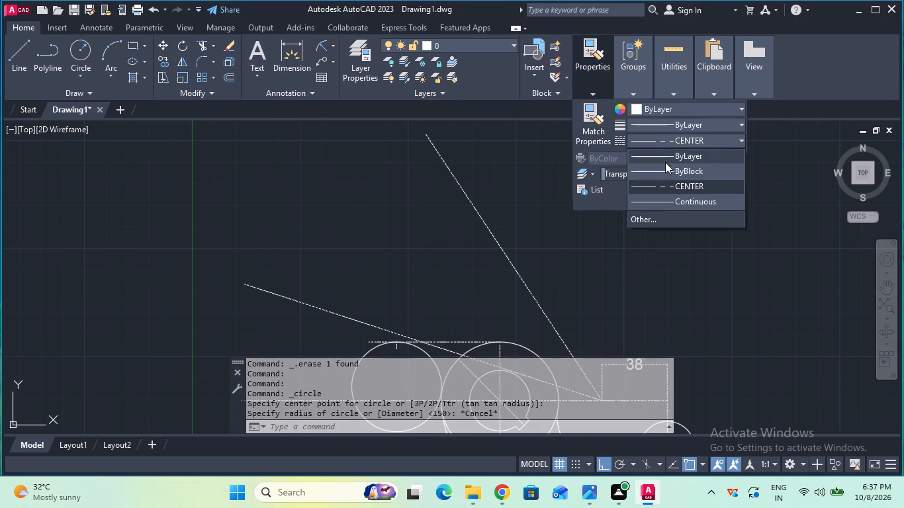
{"action": "left_click", "coordinate": [669, 170]}
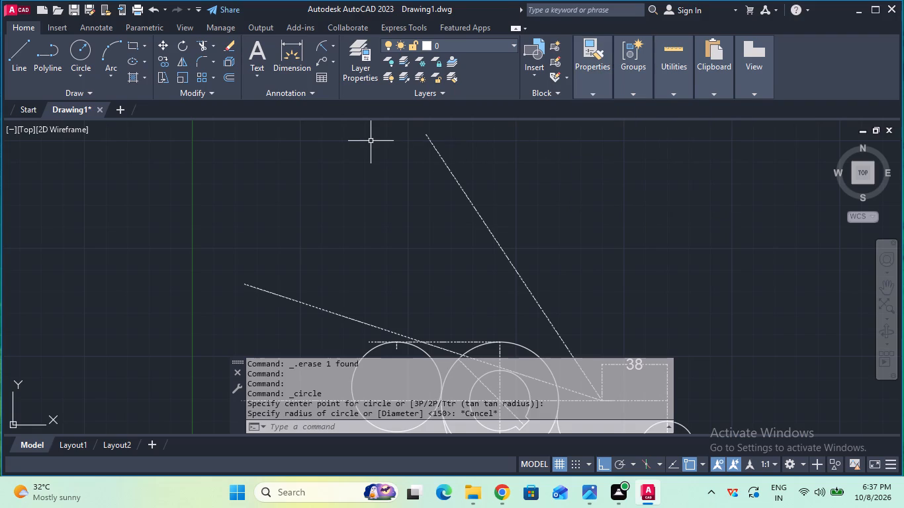
Draw a circle of radius 25 mm in the empty area to the left of the two angled centre lines.
{"action": "left_click", "coordinate": [82, 55]}
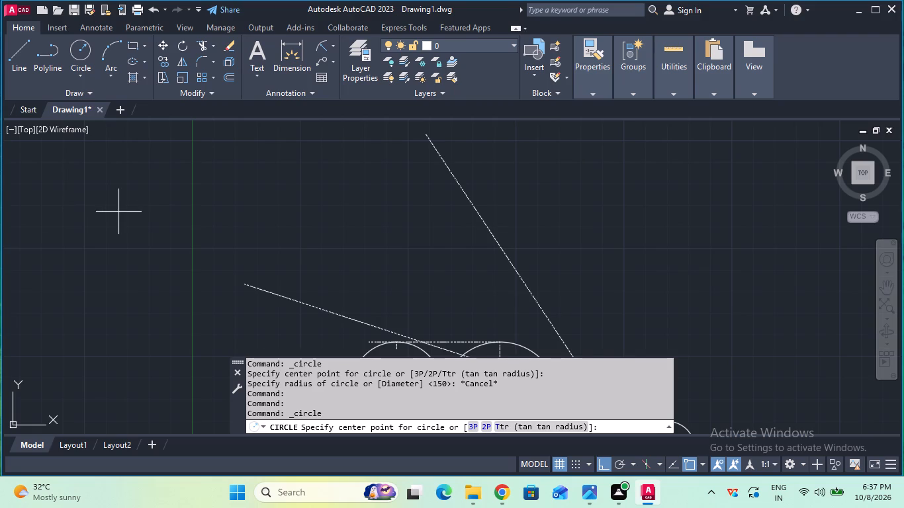
{"action": "left_click", "coordinate": [125, 212]}
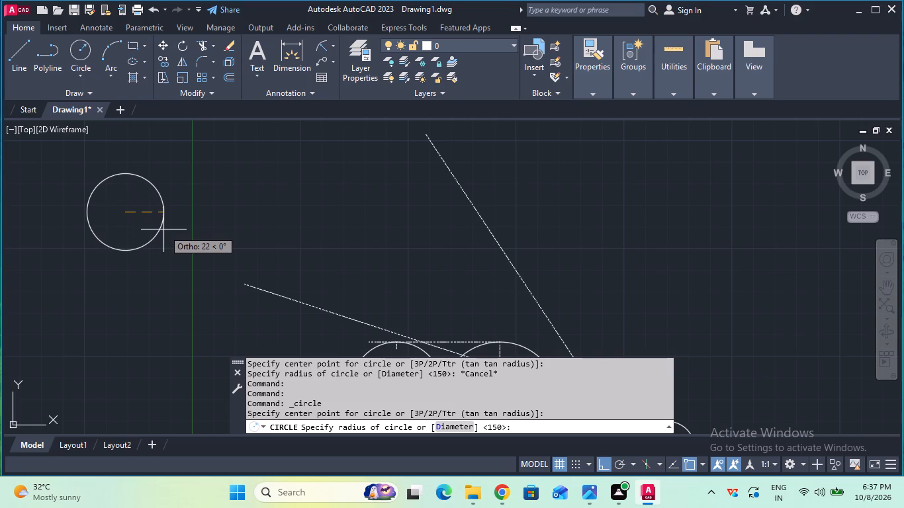
{"action": "key", "text": "2"}
{"action": "key", "text": "5"}
{"action": "key", "text": "Return"}
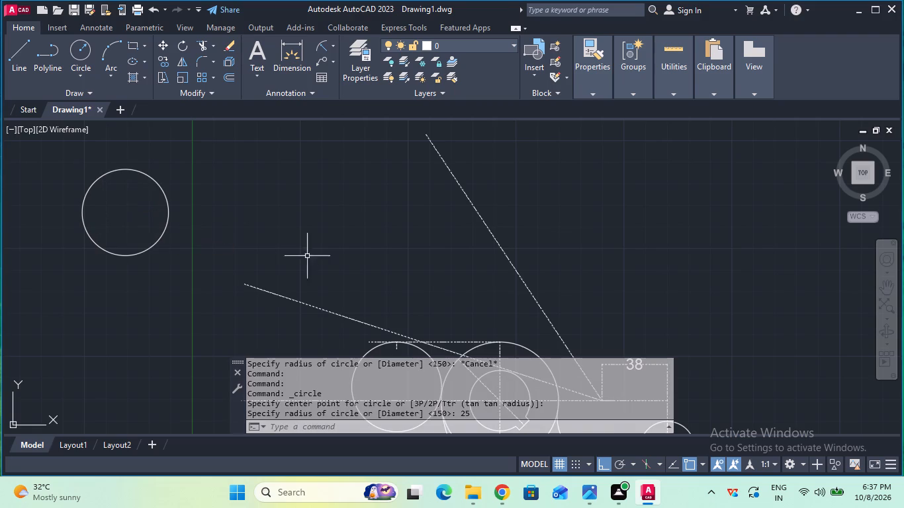
With ortho off, move the 25 mm radius circle onto the lower angled centre line, against the upper-left side of the 26 mm radius circle.
{"action": "middle_click_drag", "start_coordinate": [379, 288], "coordinate": [381, 233]}
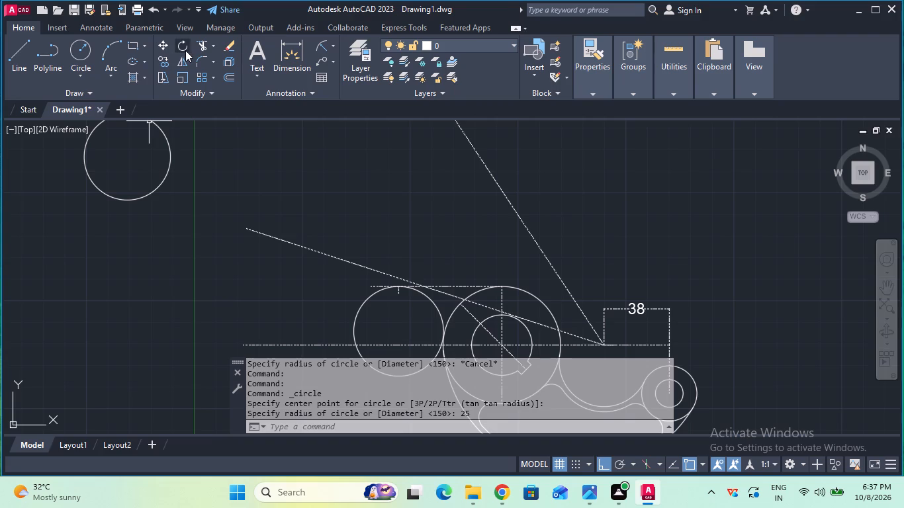
{"action": "left_click", "coordinate": [167, 47]}
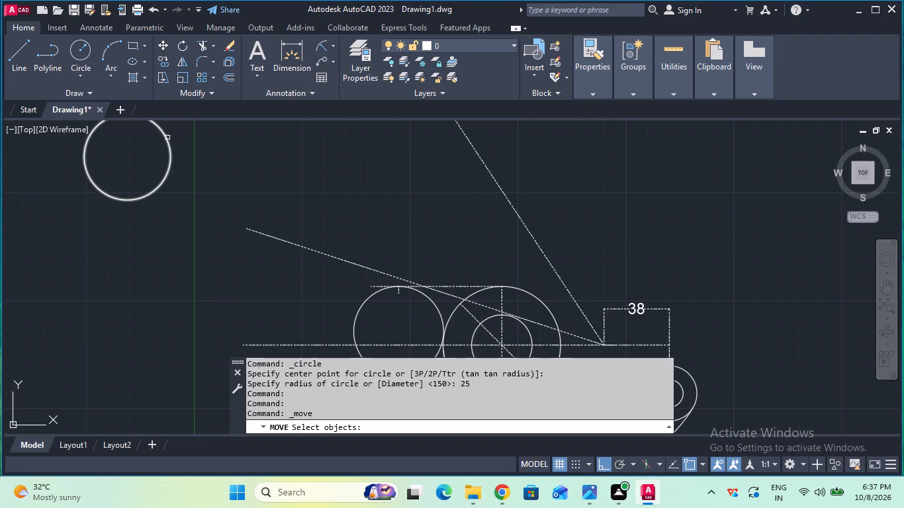
{"action": "left_click", "coordinate": [167, 138]}
{"action": "key", "text": "Return"}
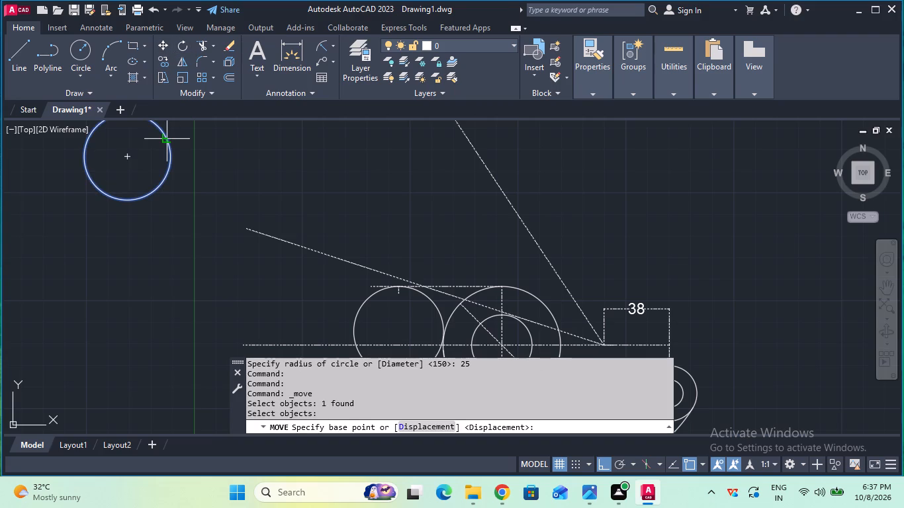
{"action": "left_click", "coordinate": [171, 159]}
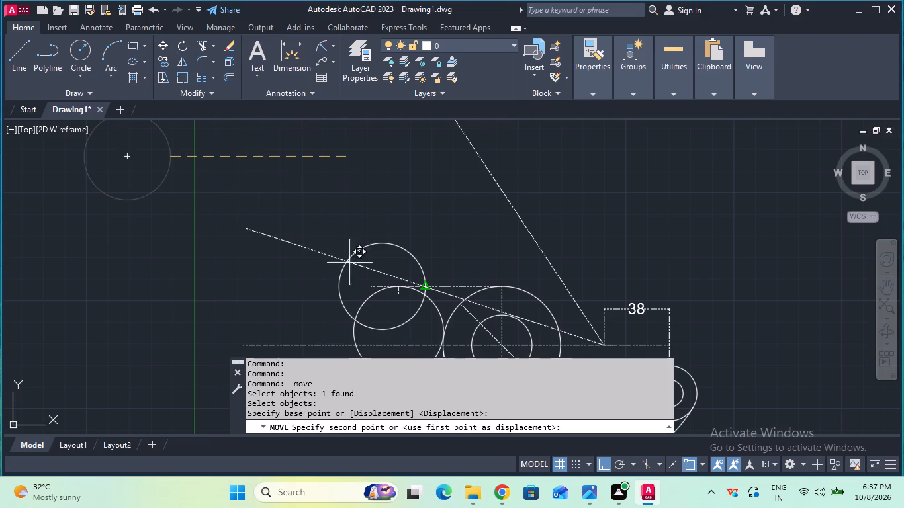
{"action": "key", "text": "F8"}
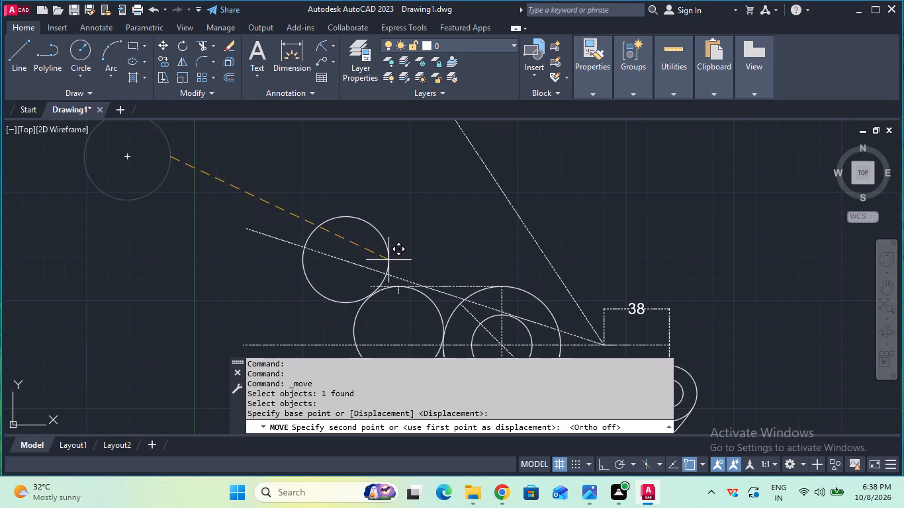
{"action": "left_click", "coordinate": [388, 261]}
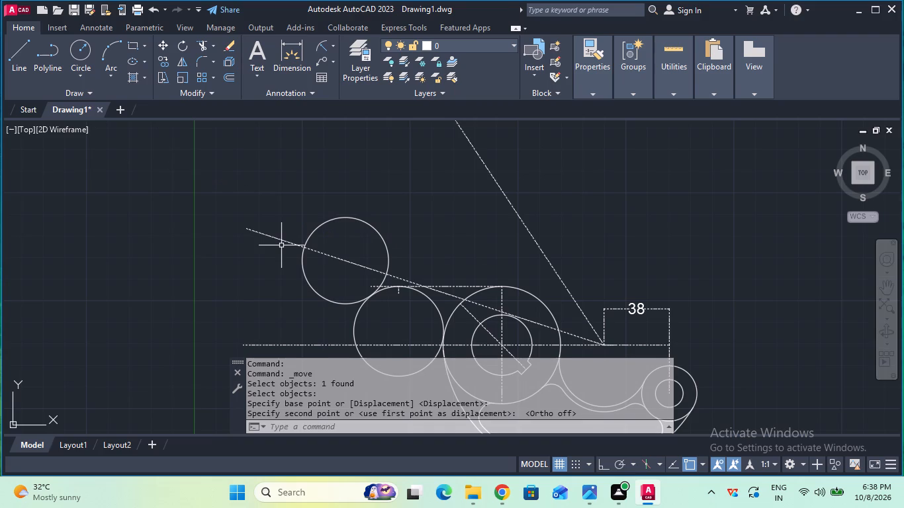
Examine where the 26 mm radius circle meets the hub's outer circle and the 25 mm radius circle.
{"action": "scroll", "coordinate": [281, 245], "scroll_direction": "up", "scroll_amount": 1}
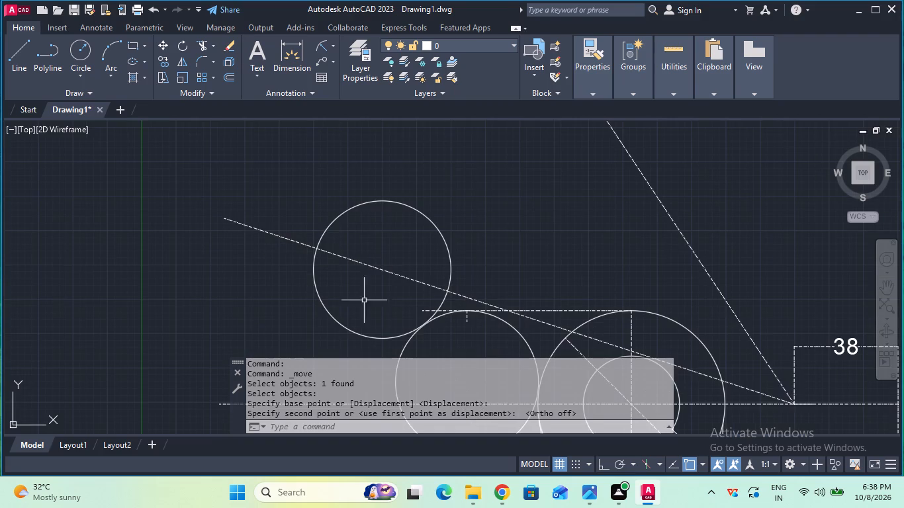
{"action": "scroll", "coordinate": [406, 317], "scroll_direction": "down", "scroll_amount": 1}
{"action": "middle_click_drag", "start_coordinate": [406, 317], "coordinate": [322, 213]}
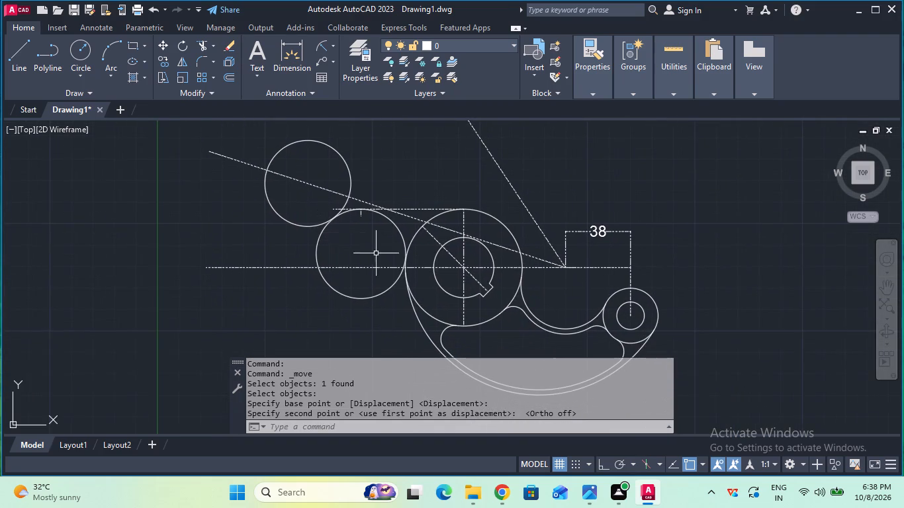
{"action": "scroll", "coordinate": [418, 269], "scroll_direction": "up", "scroll_amount": 3}
{"action": "scroll", "coordinate": [418, 265], "scroll_direction": "down", "scroll_amount": 1}
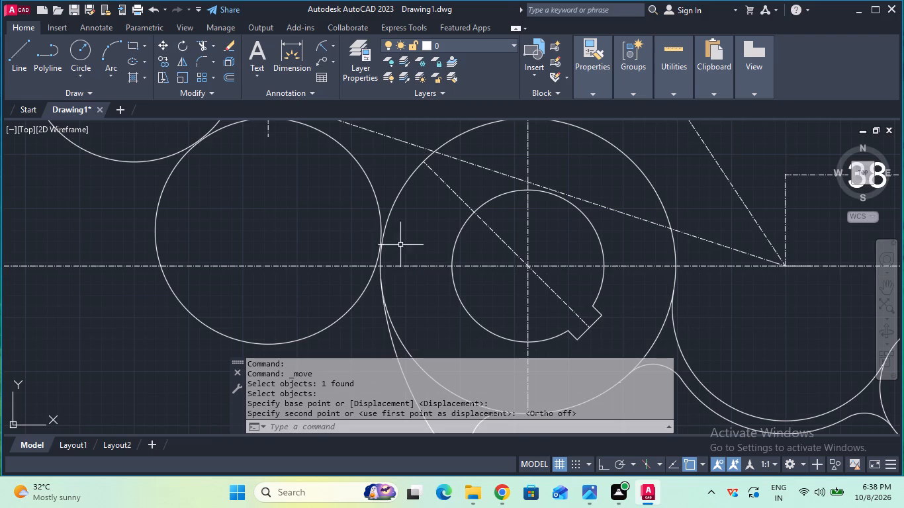
{"action": "scroll", "coordinate": [216, 160], "scroll_direction": "up", "scroll_amount": 1}
{"action": "middle_click_drag", "start_coordinate": [218, 159], "coordinate": [296, 272]}
{"action": "scroll", "coordinate": [296, 272], "scroll_direction": "up", "scroll_amount": 1}
{"action": "scroll", "coordinate": [296, 271], "scroll_direction": "down", "scroll_amount": 2}
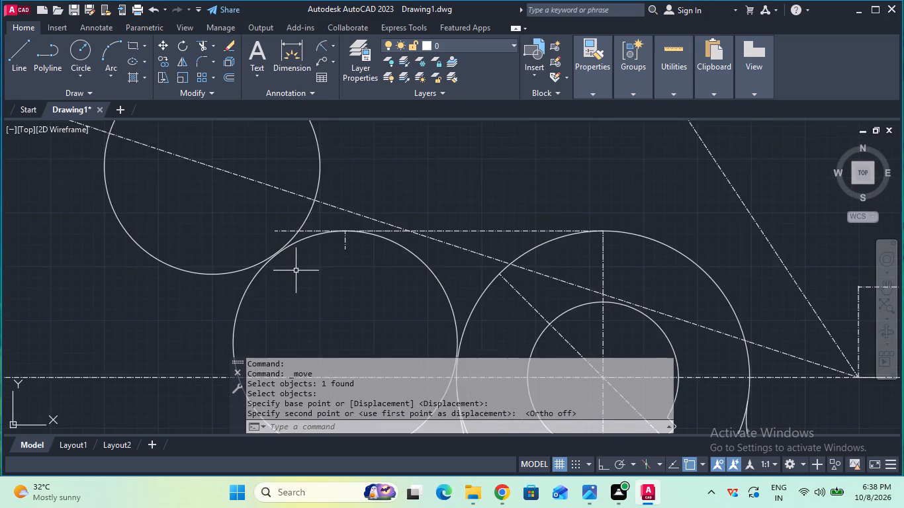
{"action": "scroll", "coordinate": [296, 271], "scroll_direction": "down", "scroll_amount": 1}
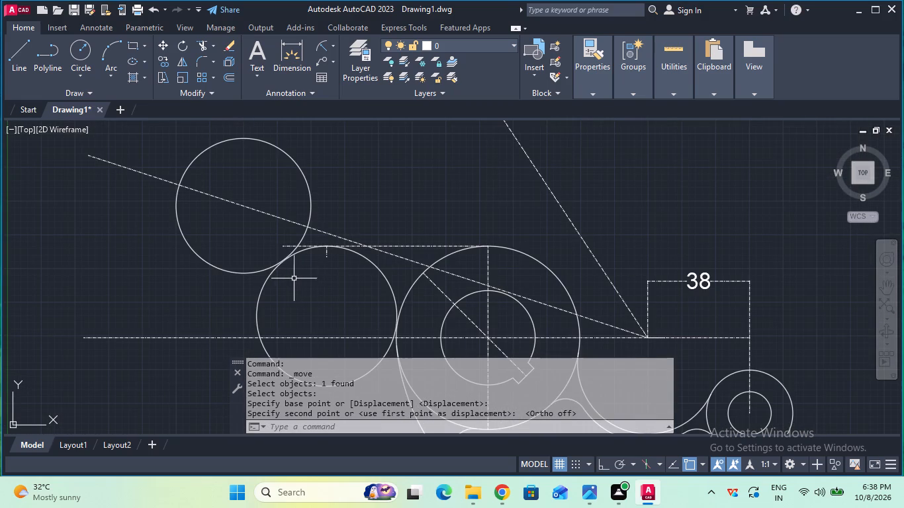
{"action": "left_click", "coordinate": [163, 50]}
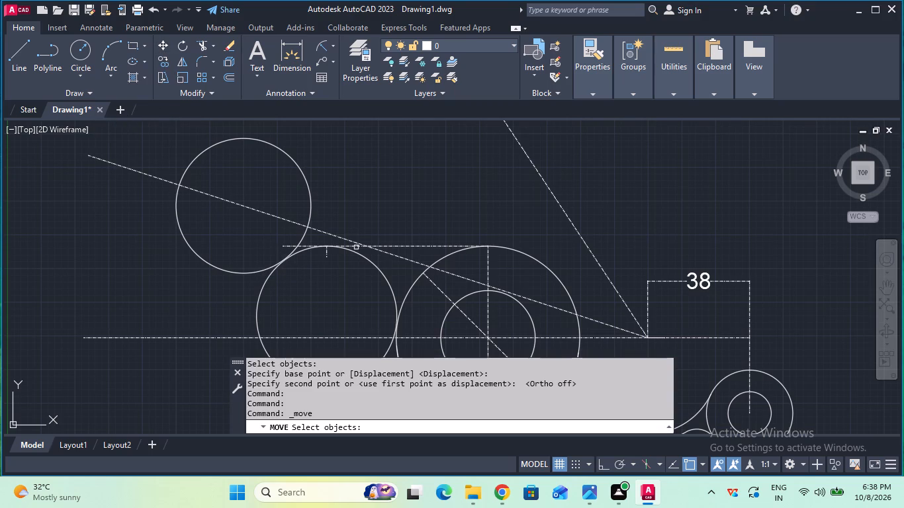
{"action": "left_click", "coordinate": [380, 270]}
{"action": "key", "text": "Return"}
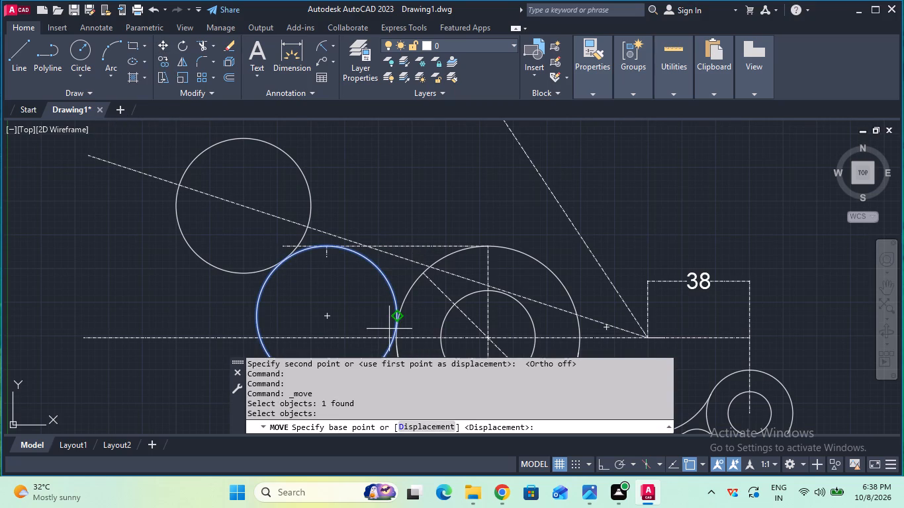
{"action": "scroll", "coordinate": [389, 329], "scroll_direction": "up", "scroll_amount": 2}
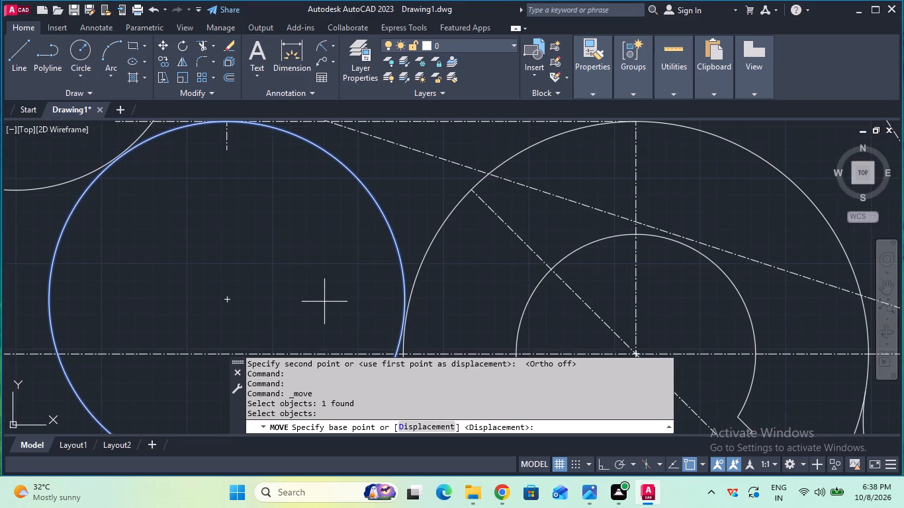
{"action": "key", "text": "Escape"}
Draw a short marker line across the spot where the 26 mm radius circle meets the hub's outer circle.
{"action": "left_click", "coordinate": [14, 69]}
{"action": "left_click_drag", "start_coordinate": [394, 319], "coordinate": [408, 319]}
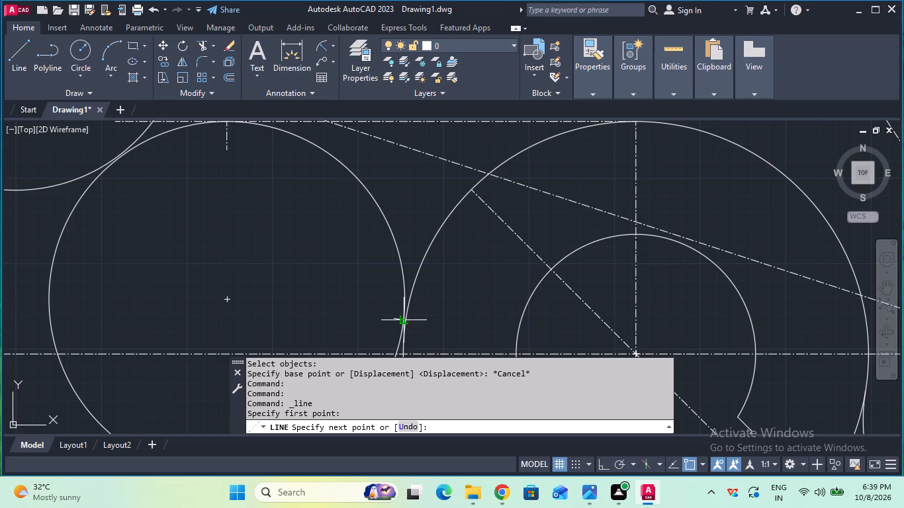
{"action": "left_click_drag", "start_coordinate": [408, 319], "coordinate": [419, 321]}
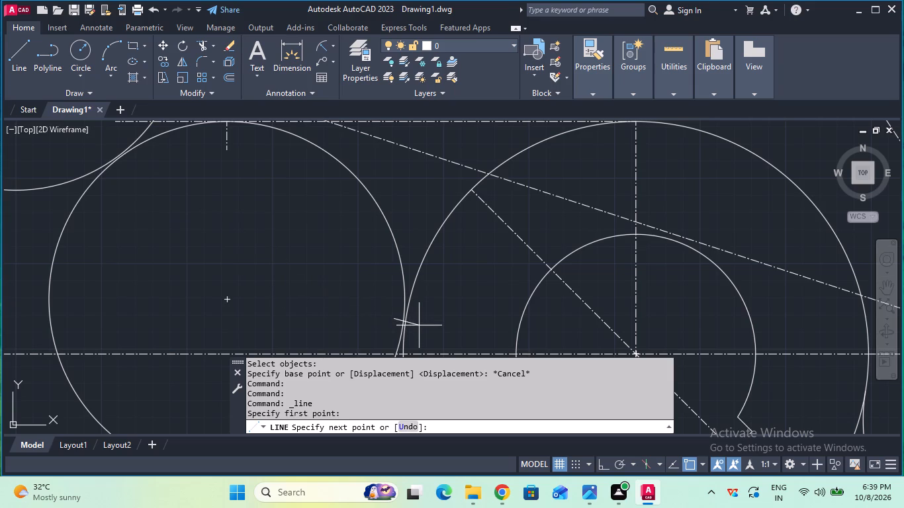
{"action": "left_click", "coordinate": [419, 323]}
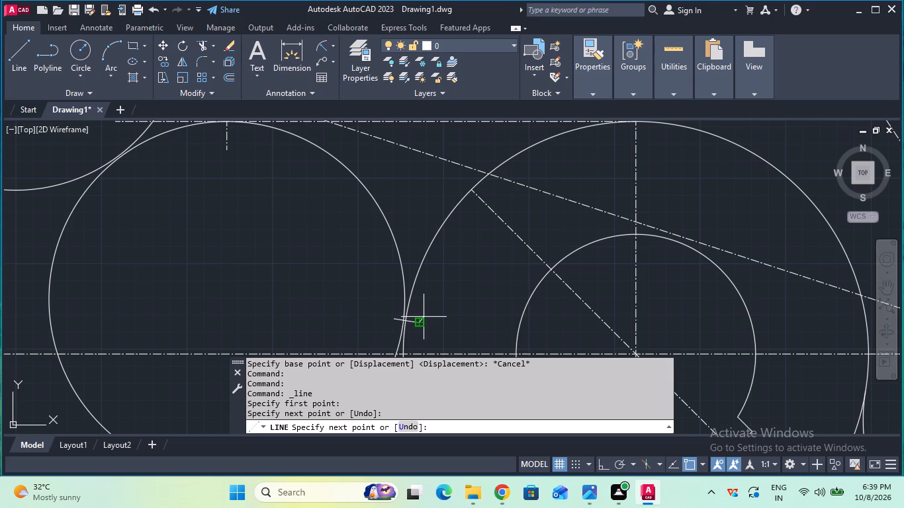
{"action": "key", "text": "Escape"}
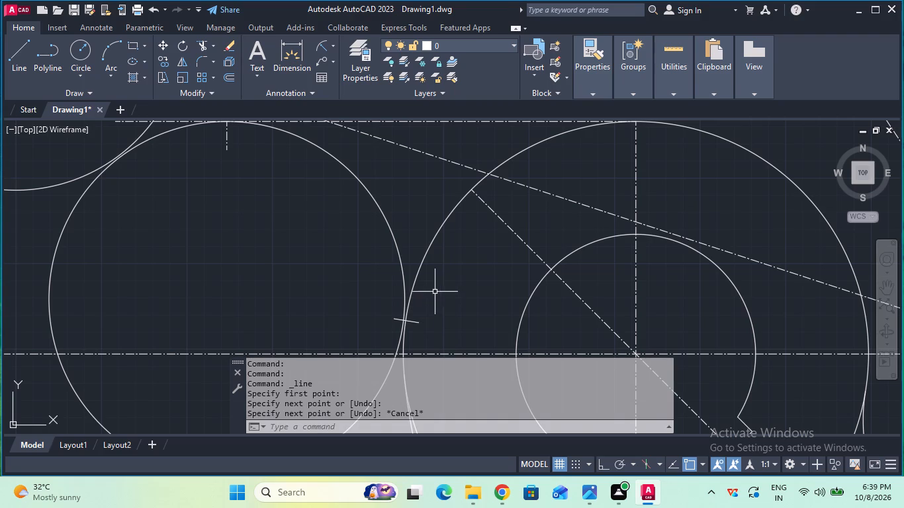
Move the 26 mm radius circle slightly toward the hub, using points along the short marker line.
{"action": "left_click", "coordinate": [163, 50]}
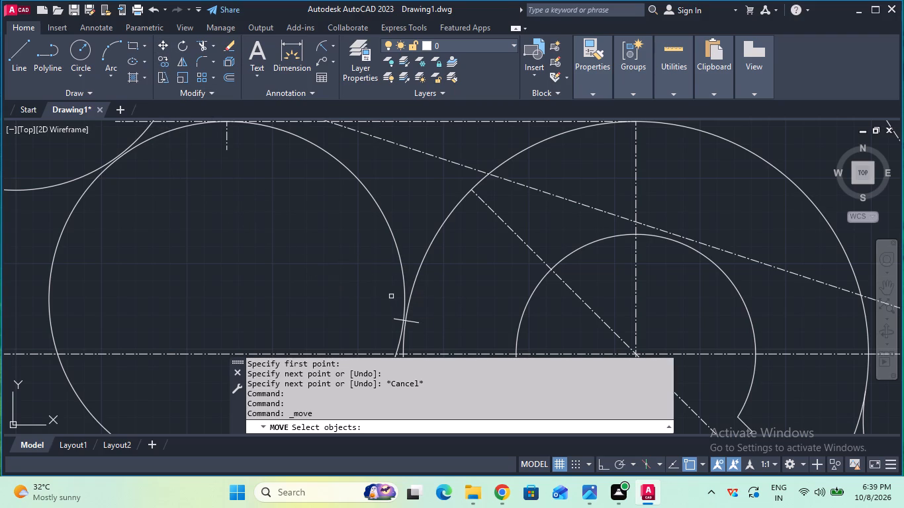
{"action": "left_click", "coordinate": [404, 299]}
{"action": "key", "text": "Return"}
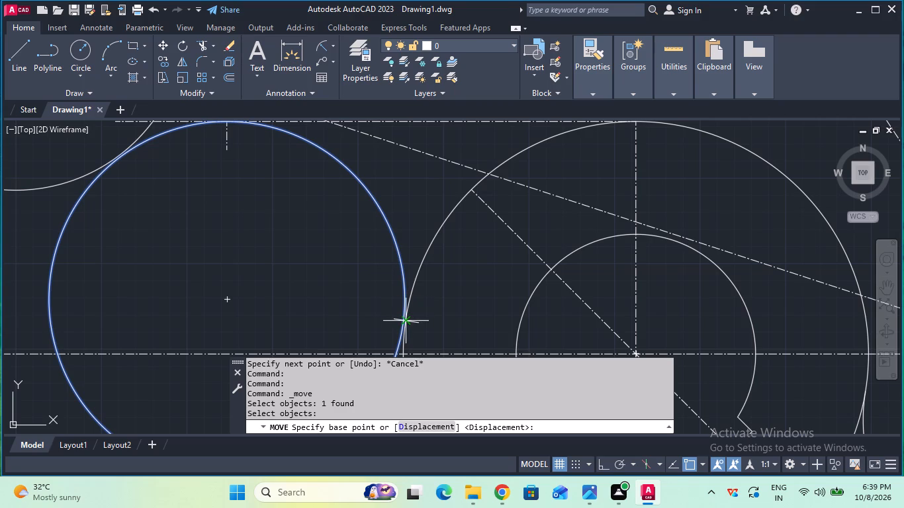
{"action": "left_click", "coordinate": [401, 321]}
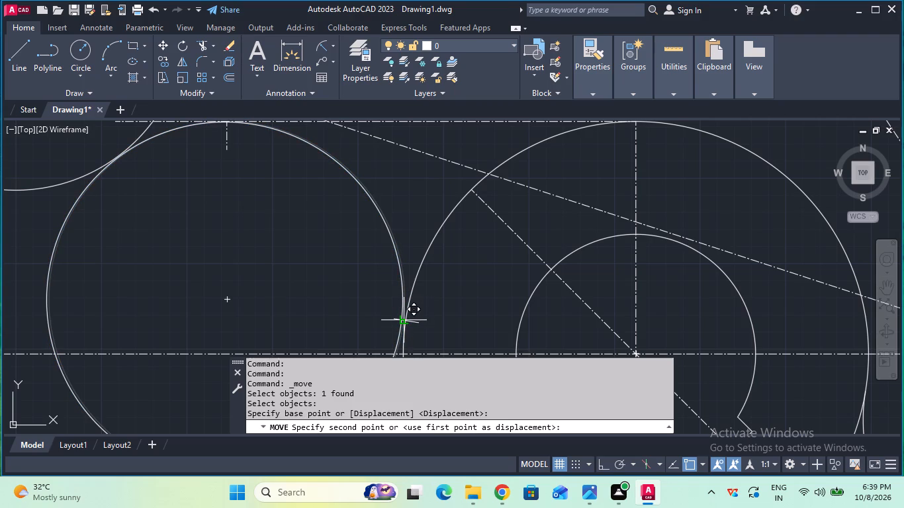
{"action": "left_click", "coordinate": [408, 323]}
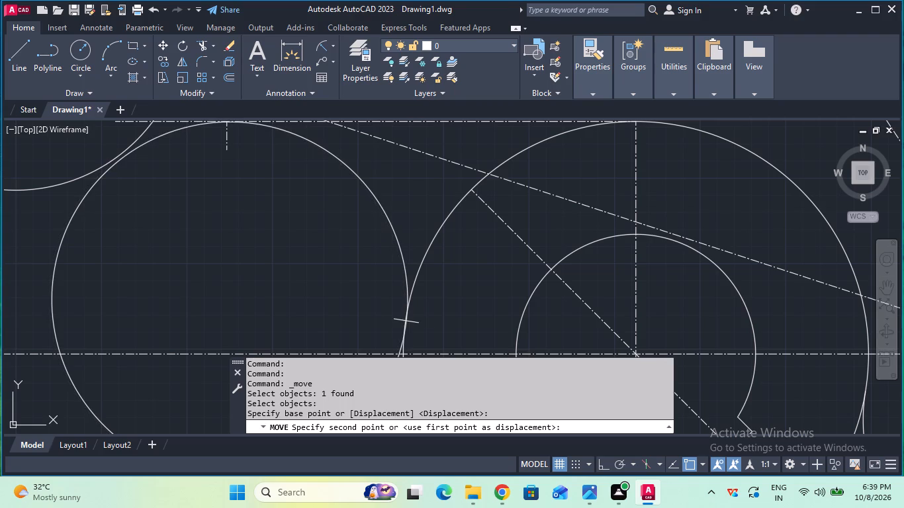
{"action": "scroll", "coordinate": [388, 325], "scroll_direction": "up", "scroll_amount": 1}
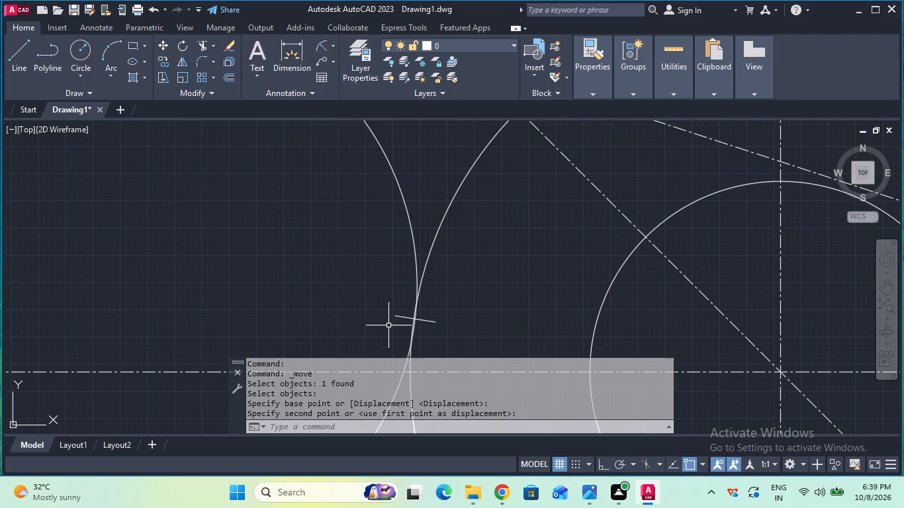
Move the 26 mm radius circle slightly away from the hub along the marker line so that it touches the hub's outer circle.
{"action": "scroll", "coordinate": [393, 324], "scroll_direction": "up", "scroll_amount": 1}
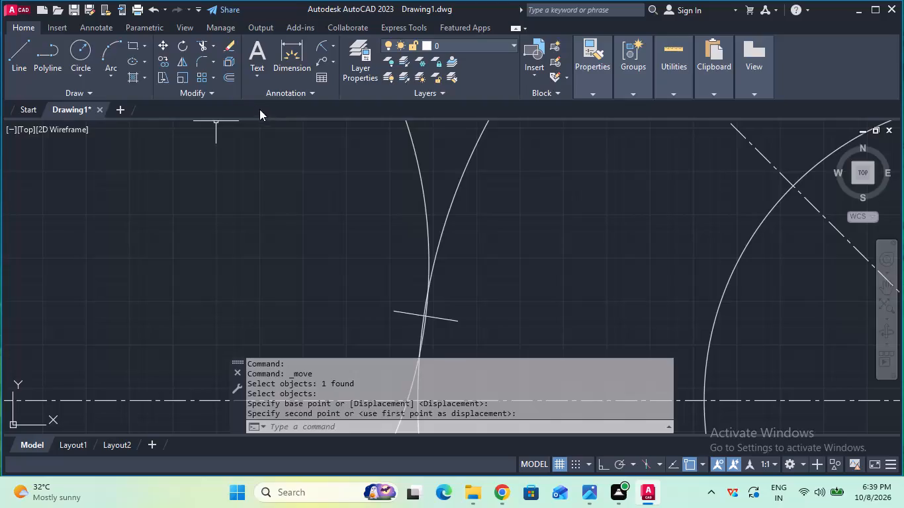
{"action": "left_click", "coordinate": [166, 48]}
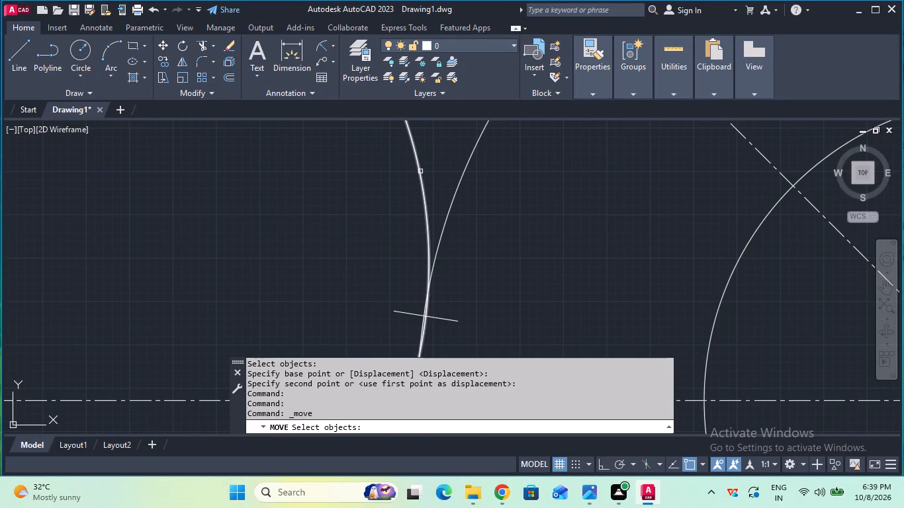
{"action": "left_click", "coordinate": [421, 171]}
{"action": "key", "text": "Return"}
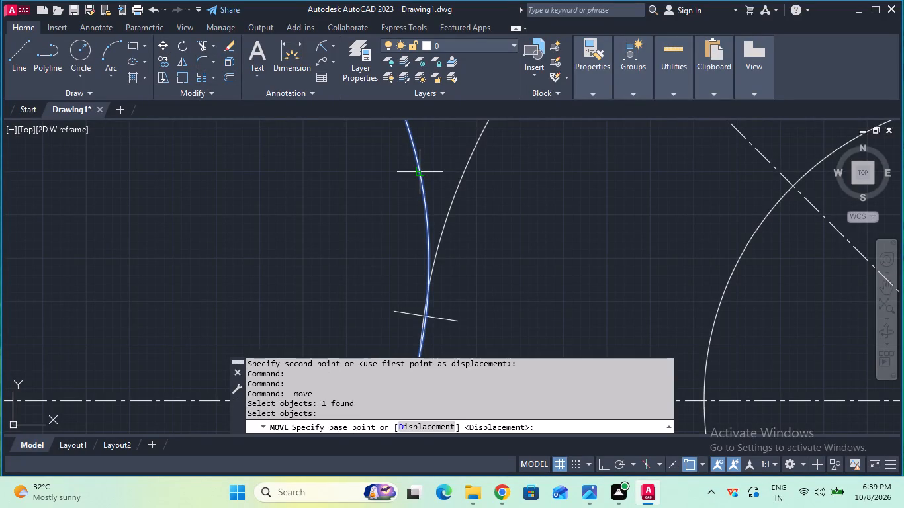
{"action": "left_click", "coordinate": [426, 314]}
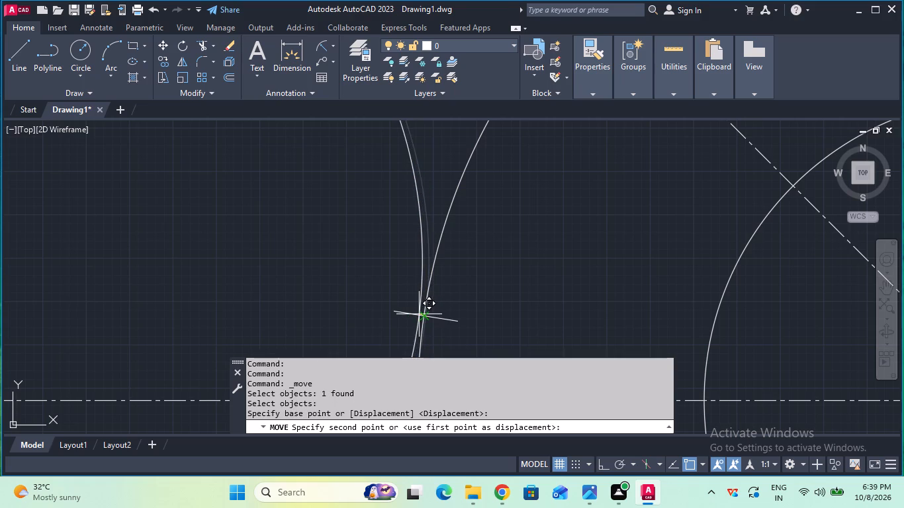
{"action": "left_click", "coordinate": [422, 314]}
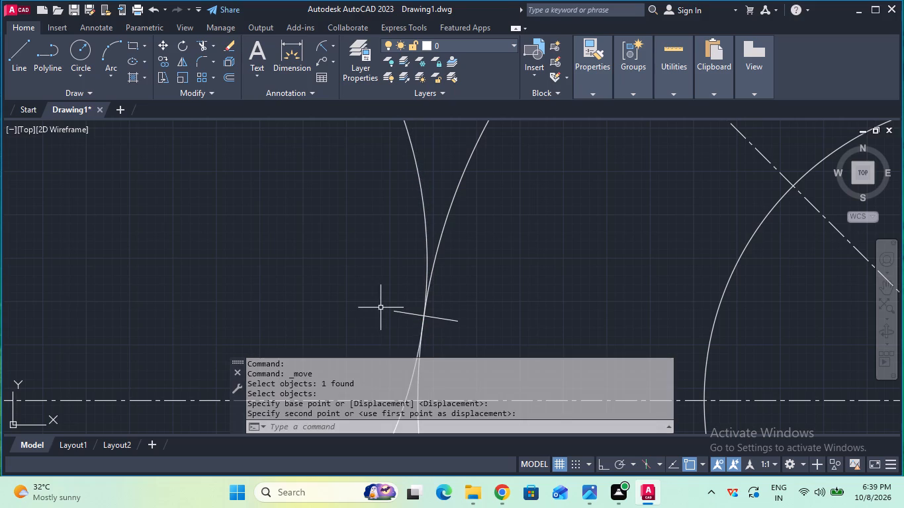
Draw a short marker line across the spot where the 25 mm radius circle meets the 26 mm radius circle.
{"action": "scroll", "coordinate": [380, 308], "scroll_direction": "down", "scroll_amount": 2}
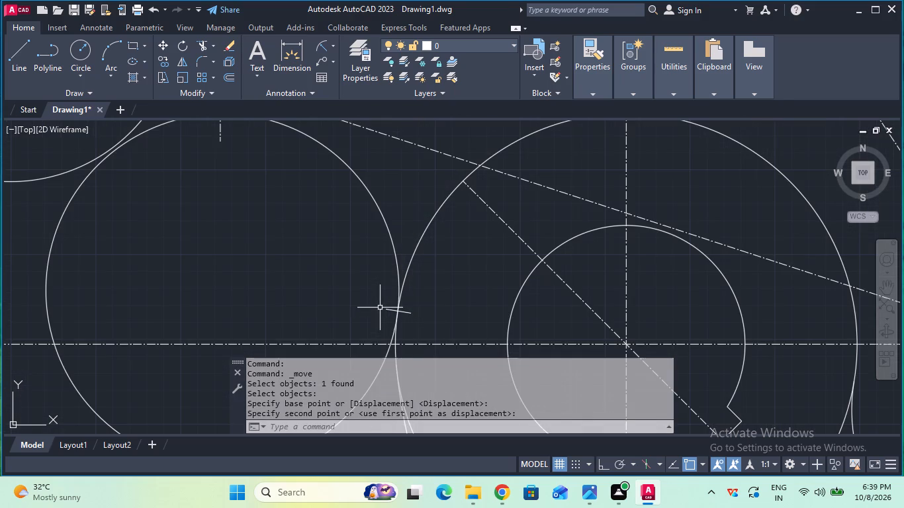
{"action": "middle_click_drag", "start_coordinate": [251, 259], "coordinate": [374, 396]}
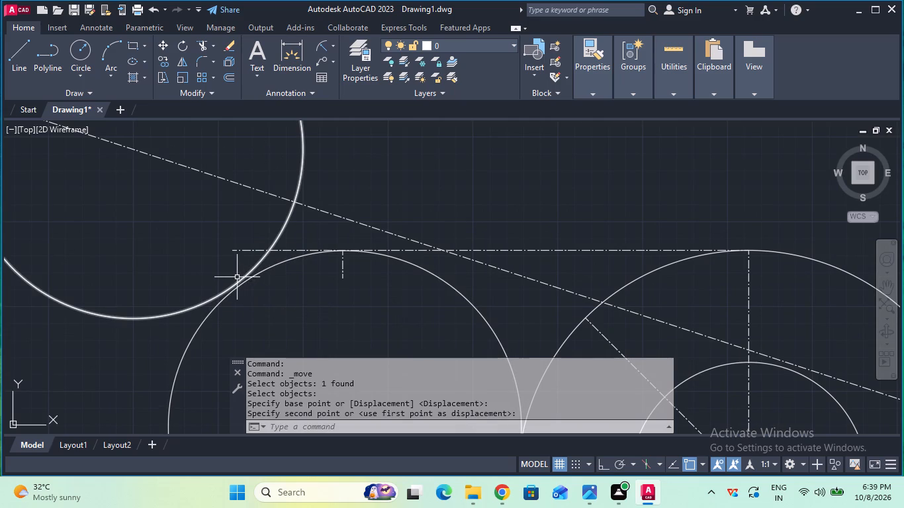
{"action": "left_click", "coordinate": [14, 58]}
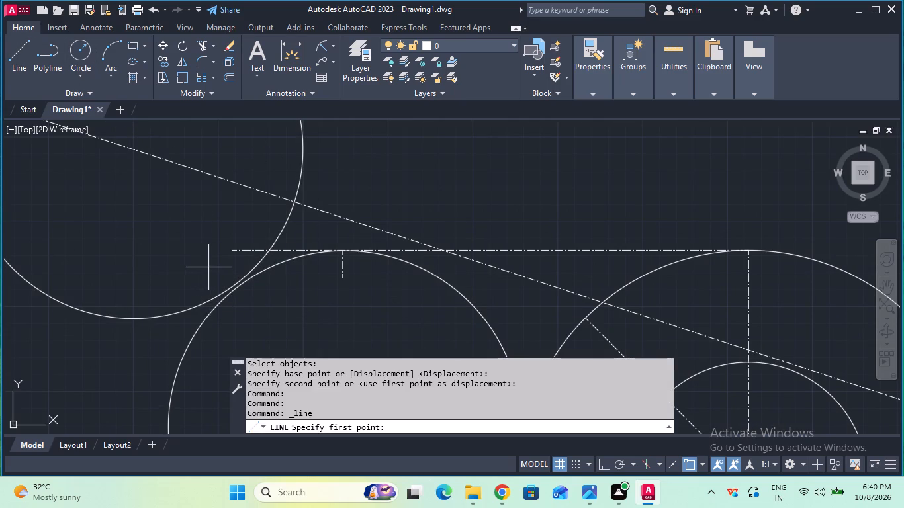
{"action": "left_click", "coordinate": [220, 266]}
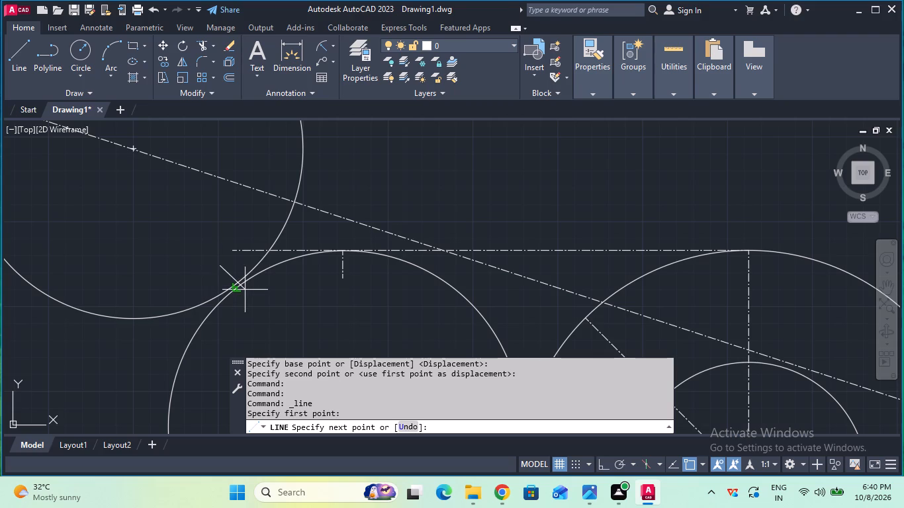
{"action": "left_click", "coordinate": [252, 302]}
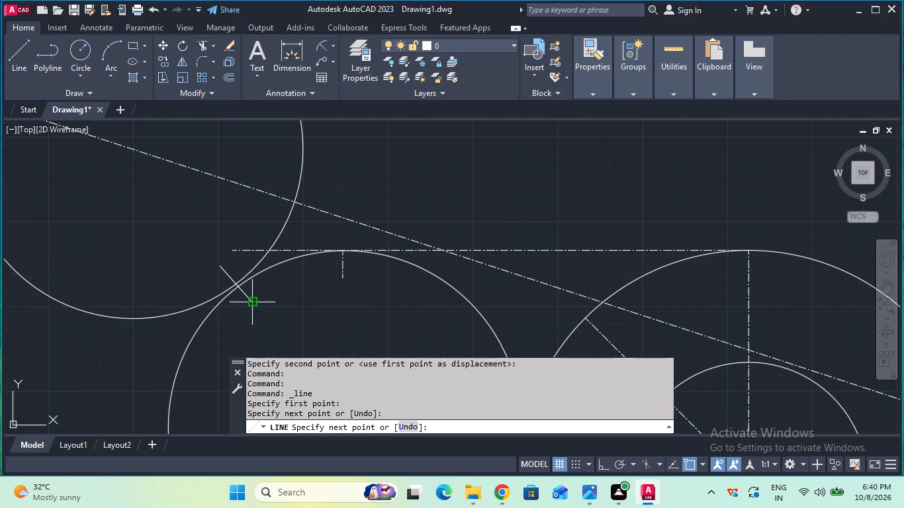
{"action": "key", "text": "Escape"}
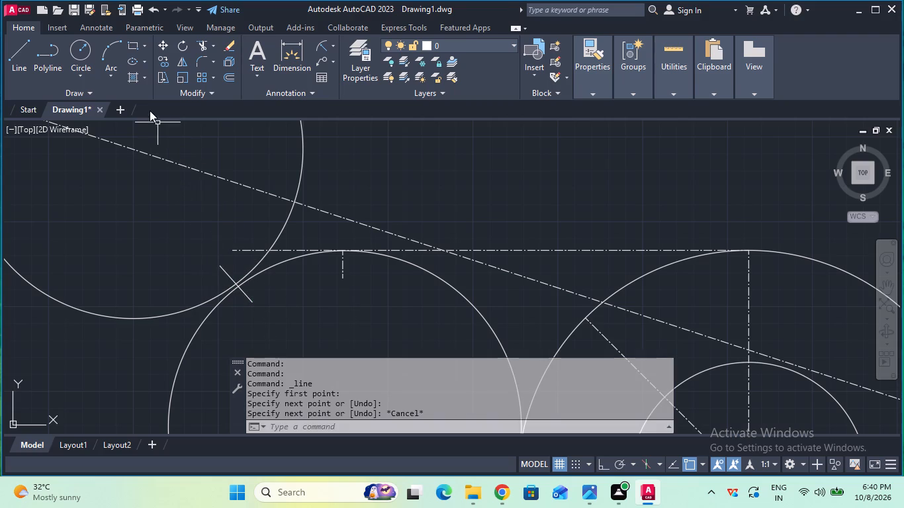
Move the 25 mm radius circle slightly toward the 26 mm radius circle, using points along the new marker line.
{"action": "left_click", "coordinate": [164, 47]}
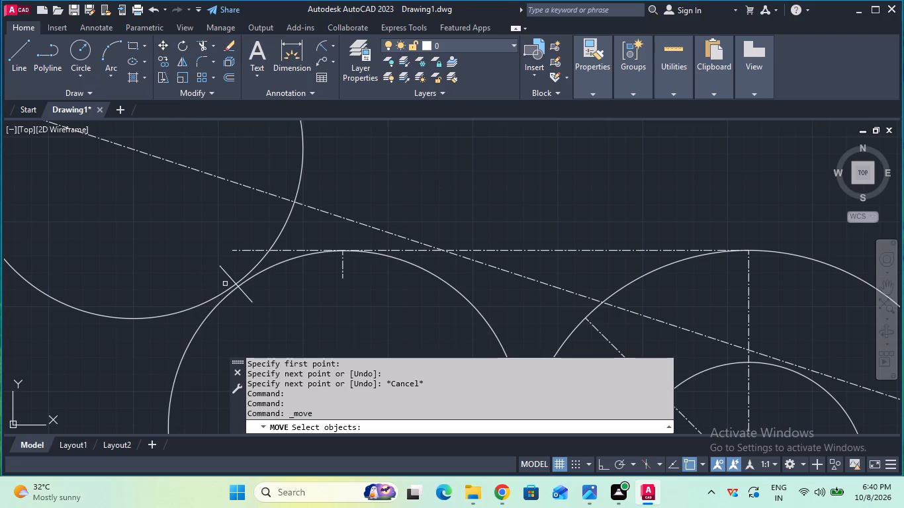
{"action": "left_click", "coordinate": [224, 289]}
{"action": "key", "text": "Return"}
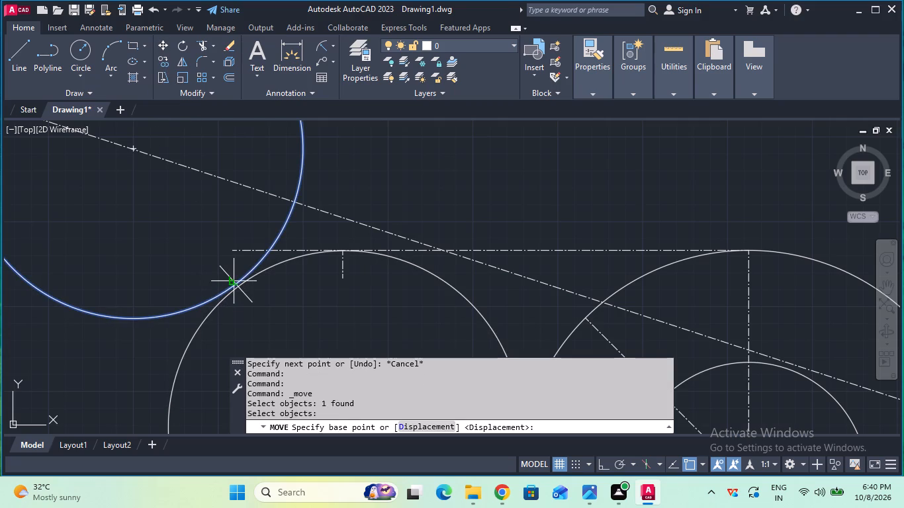
{"action": "left_click", "coordinate": [234, 287]}
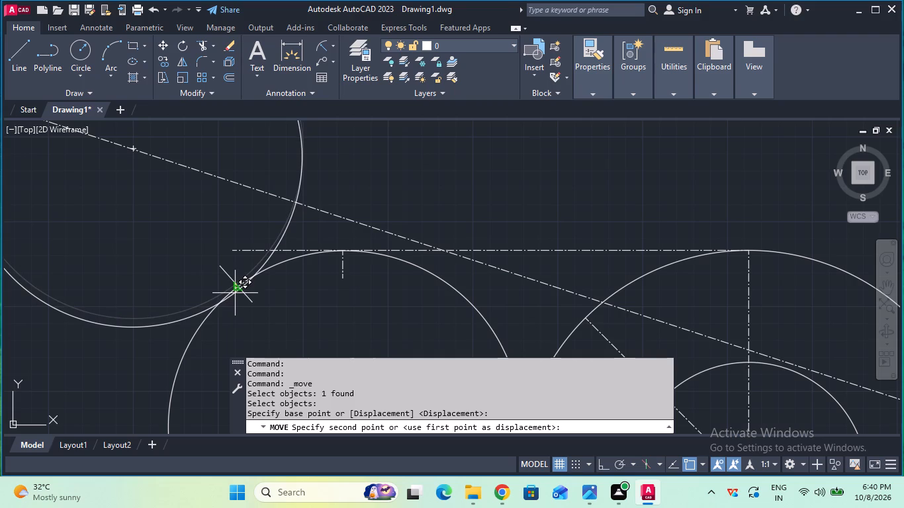
{"action": "left_click", "coordinate": [235, 290]}
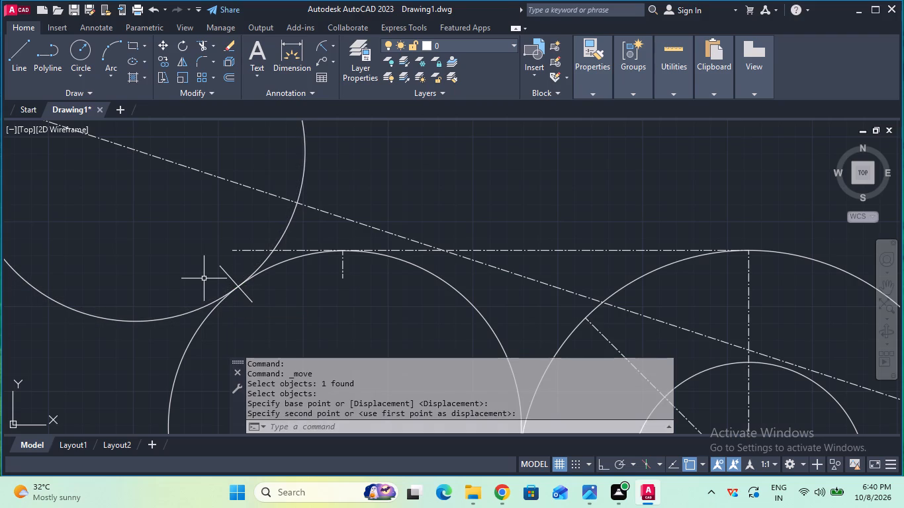
{"action": "key", "text": "Escape"}
Examine the contact between the 25 mm and 26 mm radius circles and the overall layout of the arm.
{"action": "scroll", "coordinate": [204, 278], "scroll_direction": "down", "scroll_amount": 3}
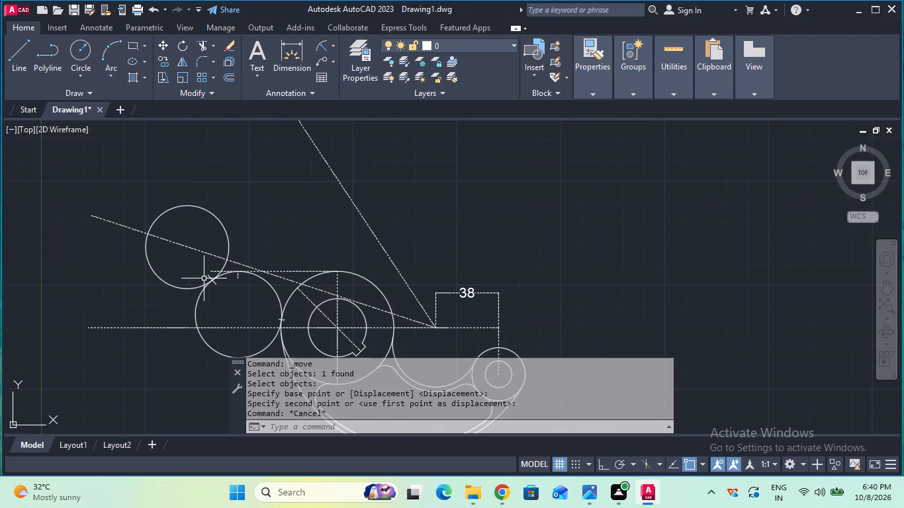
{"action": "scroll", "coordinate": [226, 281], "scroll_direction": "up", "scroll_amount": 1}
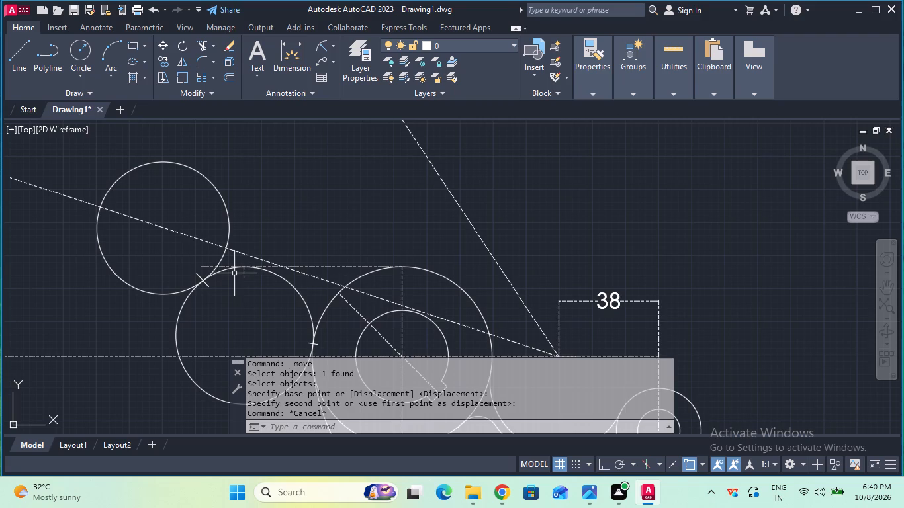
{"action": "scroll", "coordinate": [235, 273], "scroll_direction": "up", "scroll_amount": 3}
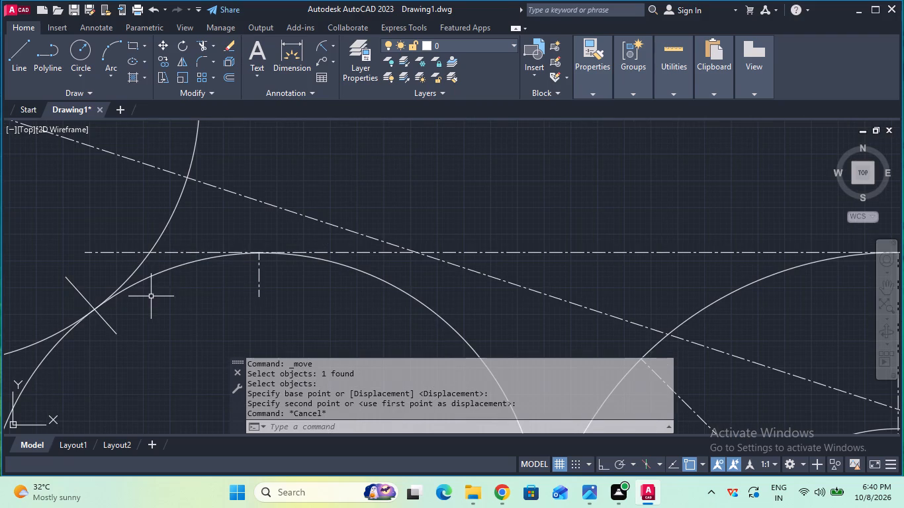
{"action": "middle_click_drag", "start_coordinate": [151, 296], "coordinate": [275, 337]}
{"action": "scroll", "coordinate": [275, 337], "scroll_direction": "up", "scroll_amount": 3}
{"action": "scroll", "coordinate": [106, 328], "scroll_direction": "down", "scroll_amount": 1}
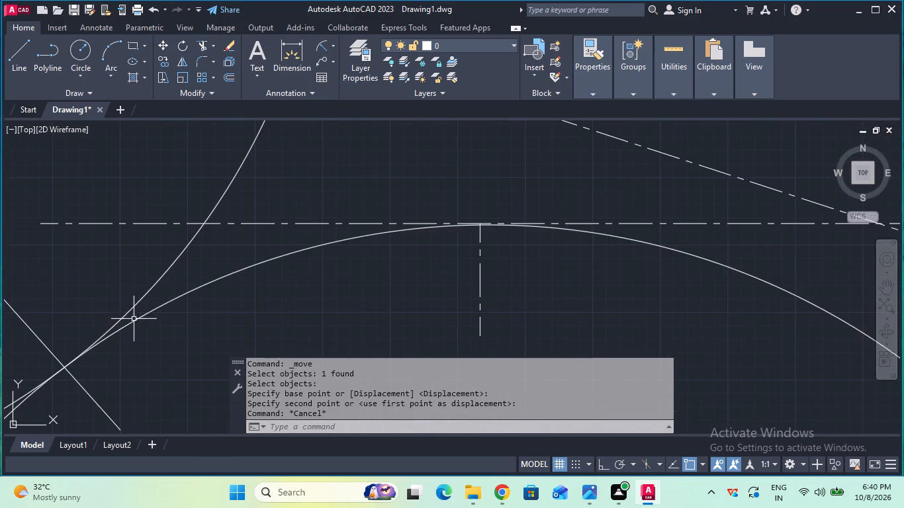
{"action": "scroll", "coordinate": [160, 316], "scroll_direction": "down", "scroll_amount": 1}
{"action": "scroll", "coordinate": [220, 327], "scroll_direction": "down", "scroll_amount": 3}
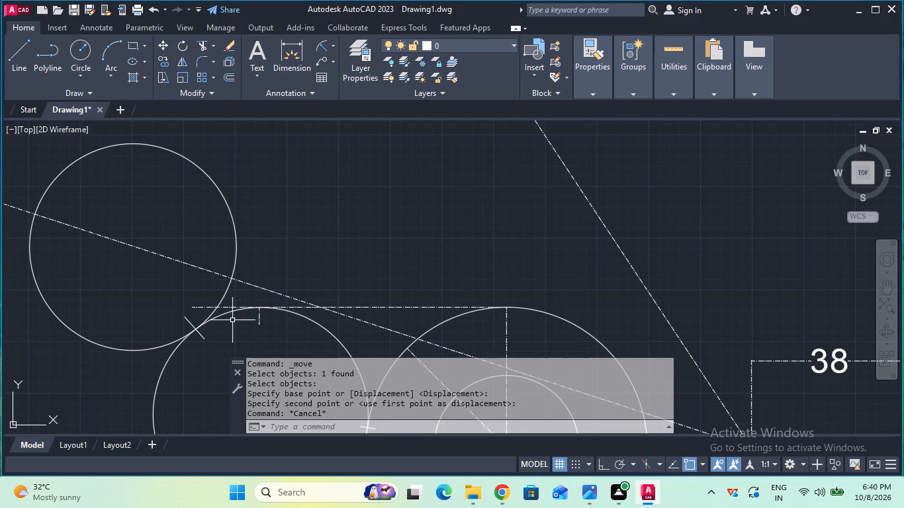
{"action": "scroll", "coordinate": [315, 261], "scroll_direction": "down", "scroll_amount": 2}
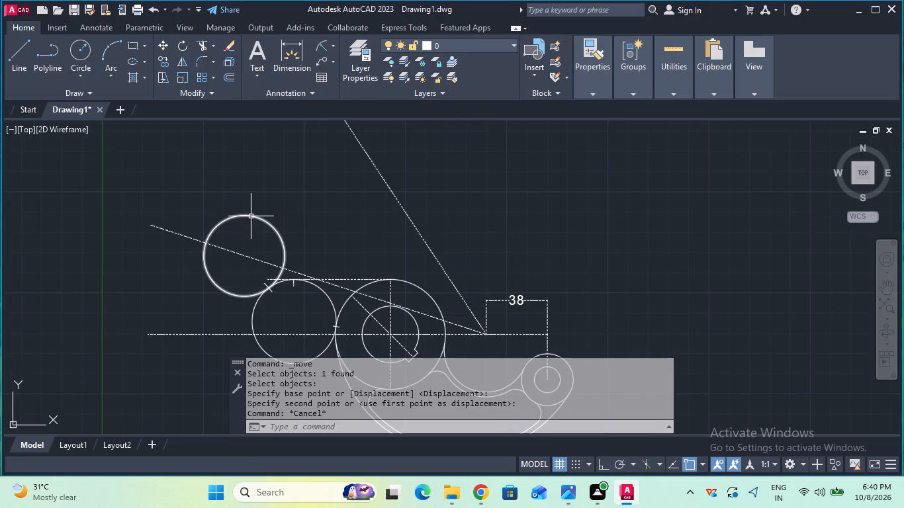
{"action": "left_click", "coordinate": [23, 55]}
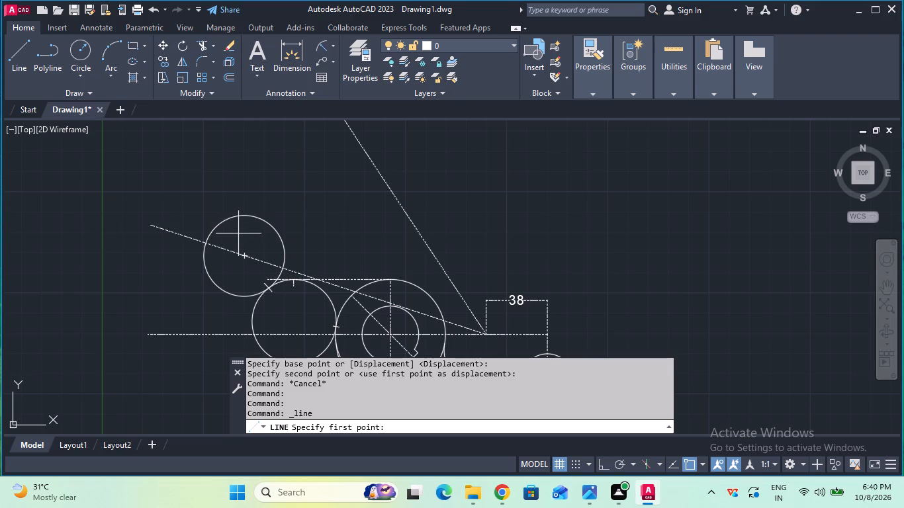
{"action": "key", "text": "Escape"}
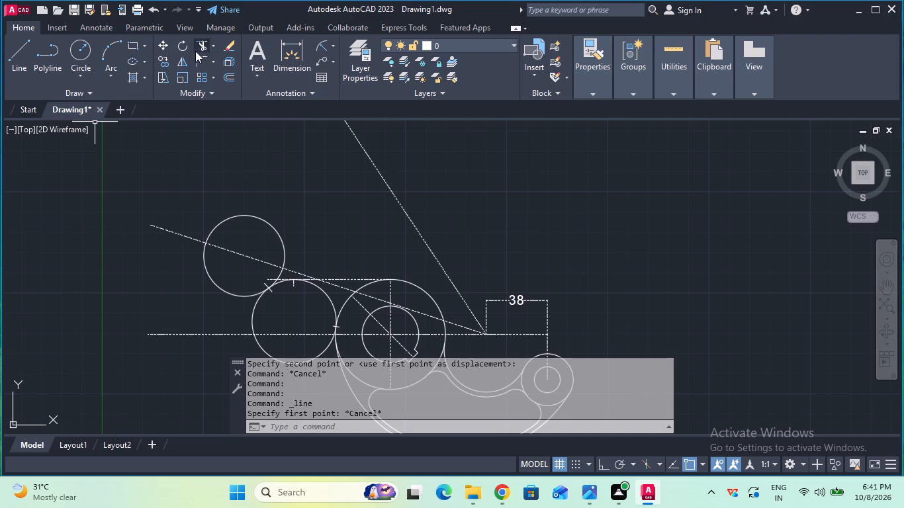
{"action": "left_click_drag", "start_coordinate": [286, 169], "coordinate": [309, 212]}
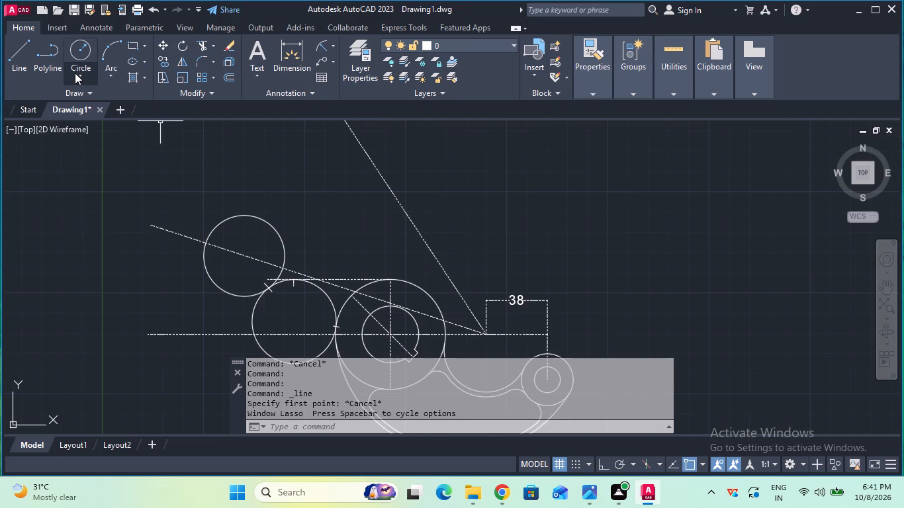
Draw a 14 mm radius circle concentric with the 25 mm radius circle.
{"action": "left_click", "coordinate": [80, 56]}
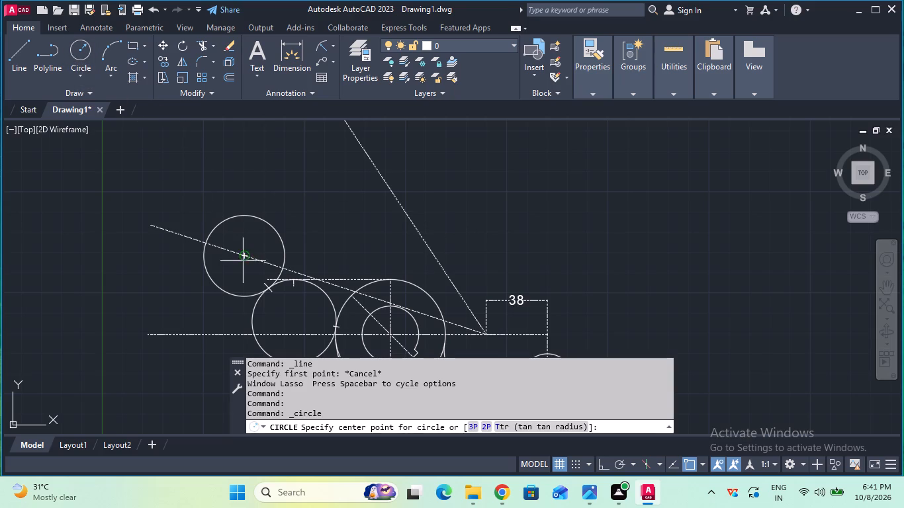
{"action": "left_click", "coordinate": [243, 257]}
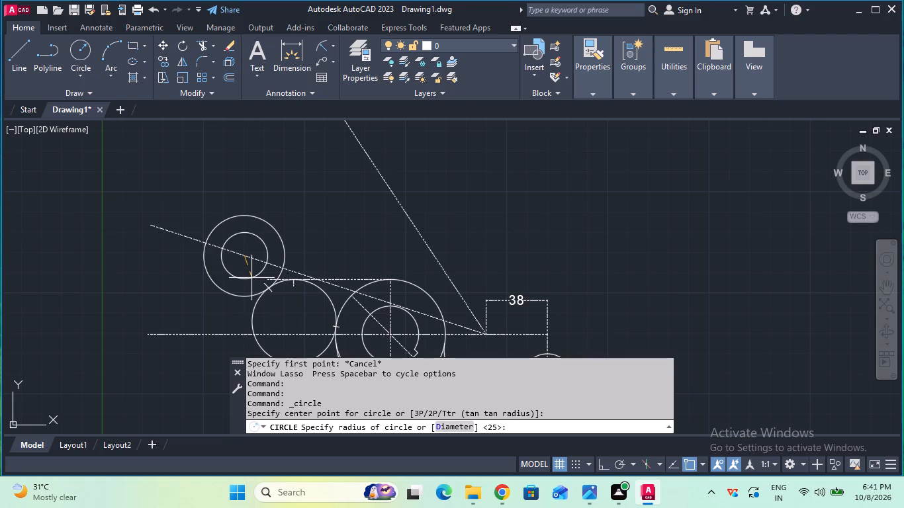
{"action": "key", "text": "1"}
{"action": "key", "text": "4"}
{"action": "key", "text": "Return"}
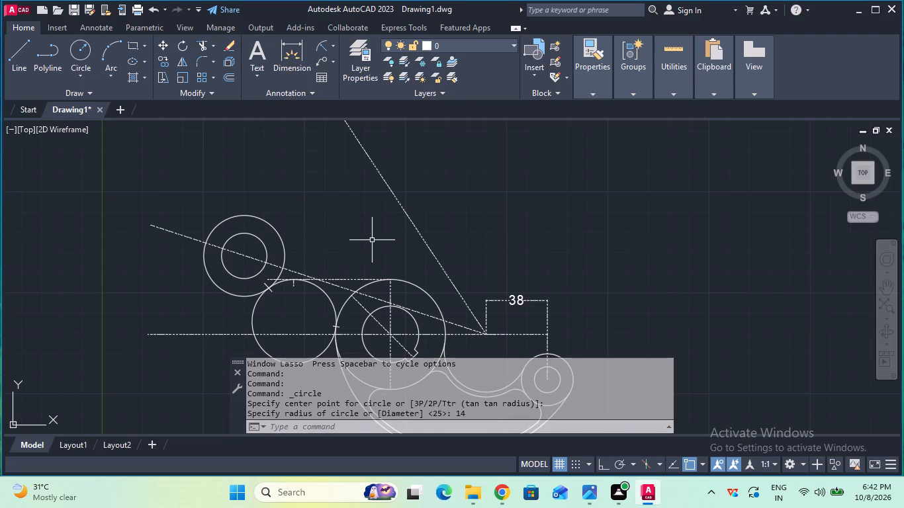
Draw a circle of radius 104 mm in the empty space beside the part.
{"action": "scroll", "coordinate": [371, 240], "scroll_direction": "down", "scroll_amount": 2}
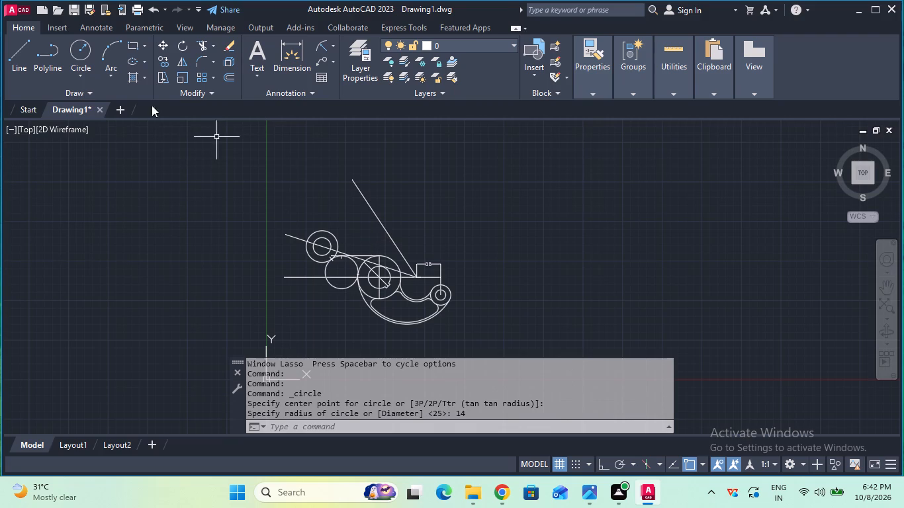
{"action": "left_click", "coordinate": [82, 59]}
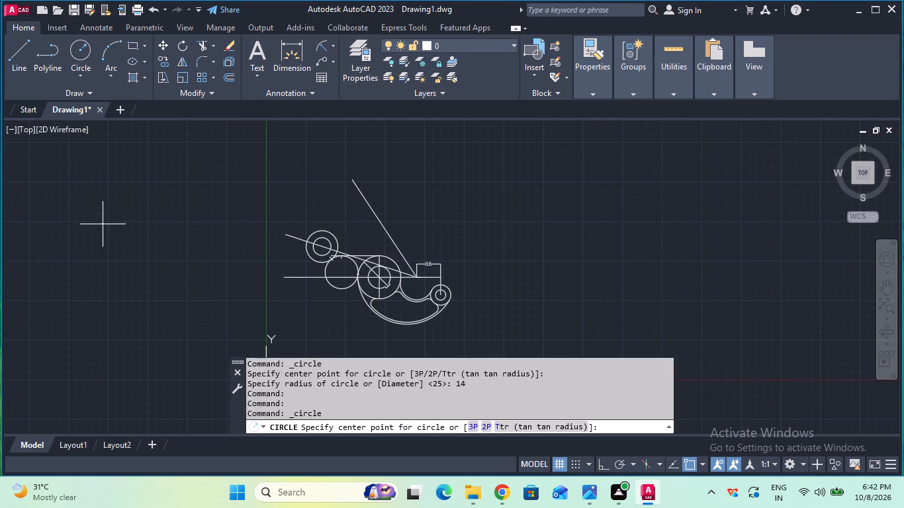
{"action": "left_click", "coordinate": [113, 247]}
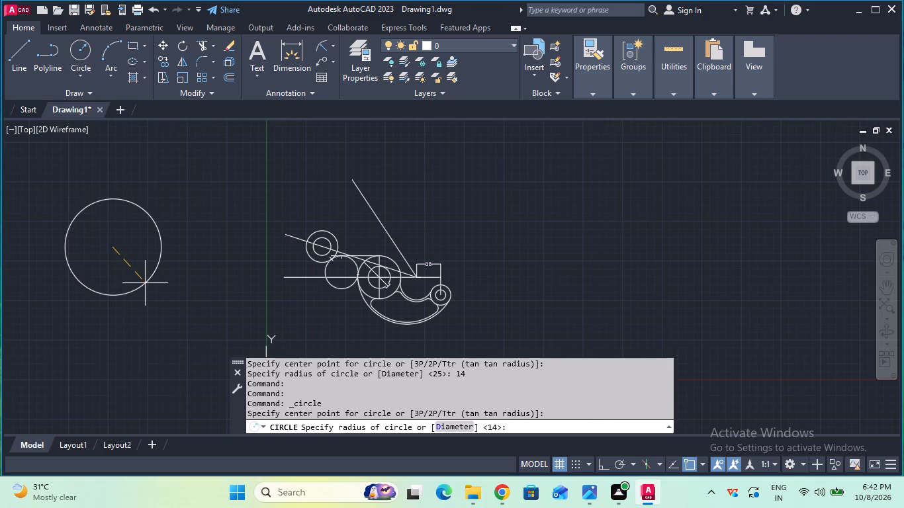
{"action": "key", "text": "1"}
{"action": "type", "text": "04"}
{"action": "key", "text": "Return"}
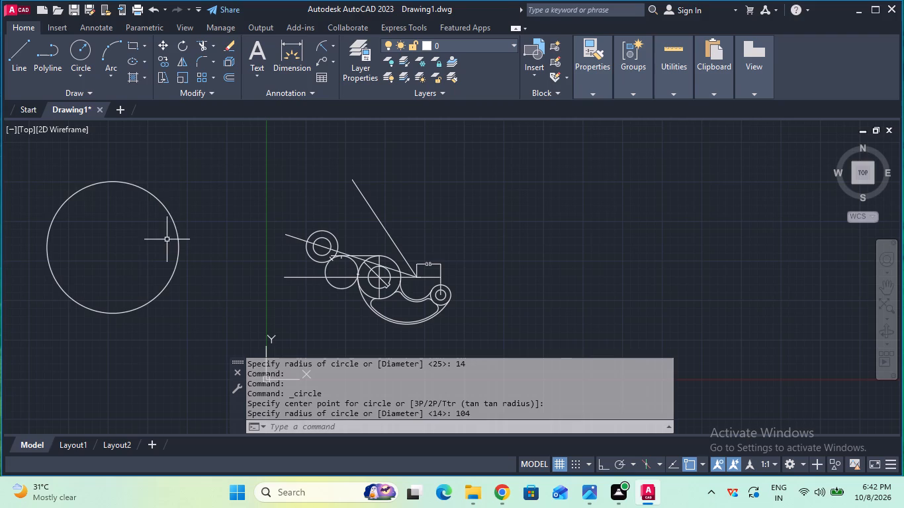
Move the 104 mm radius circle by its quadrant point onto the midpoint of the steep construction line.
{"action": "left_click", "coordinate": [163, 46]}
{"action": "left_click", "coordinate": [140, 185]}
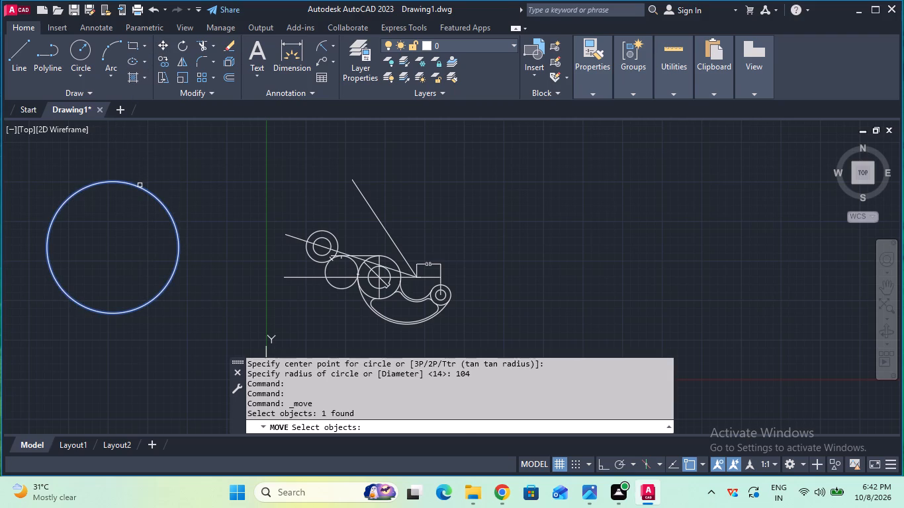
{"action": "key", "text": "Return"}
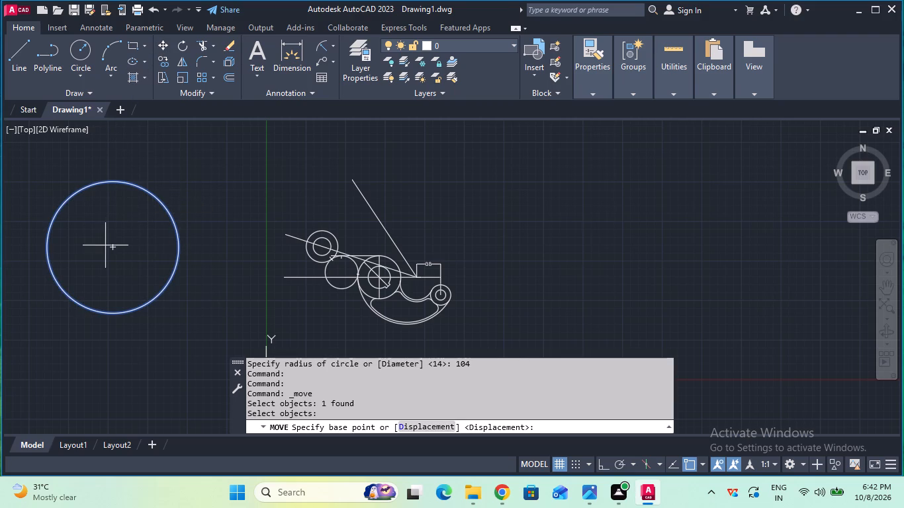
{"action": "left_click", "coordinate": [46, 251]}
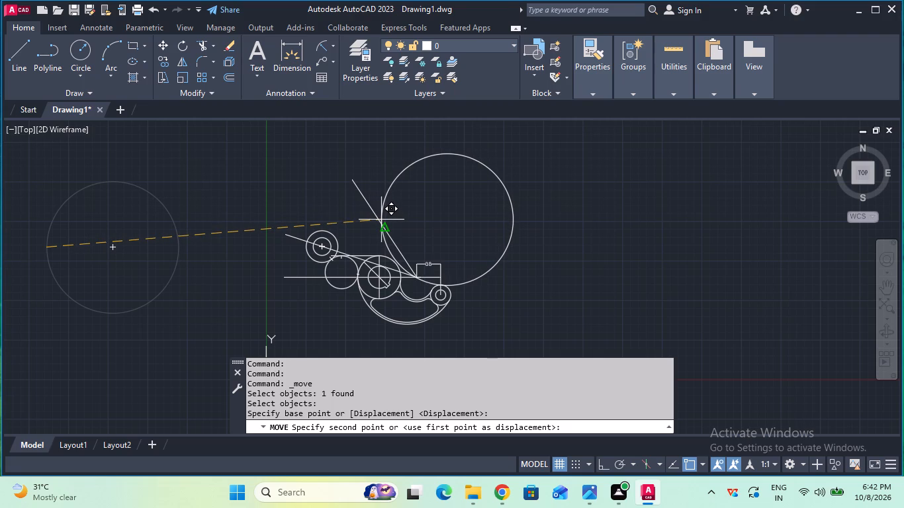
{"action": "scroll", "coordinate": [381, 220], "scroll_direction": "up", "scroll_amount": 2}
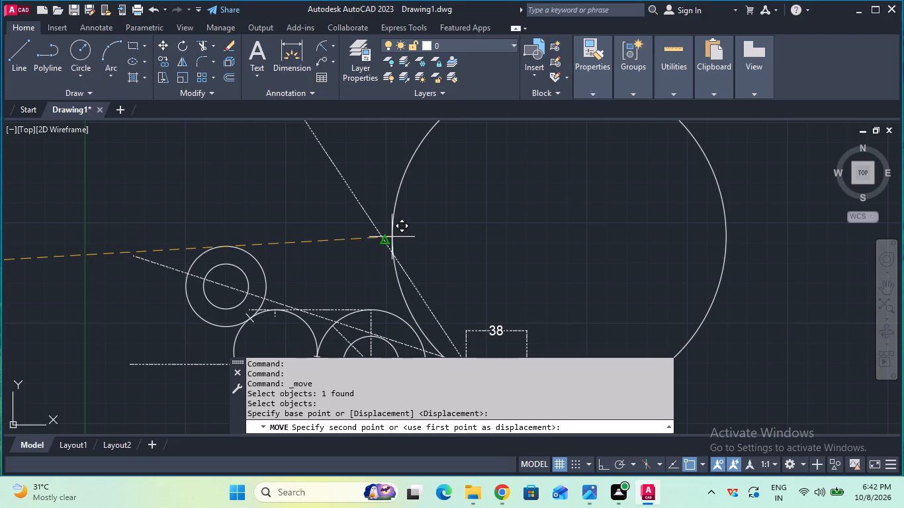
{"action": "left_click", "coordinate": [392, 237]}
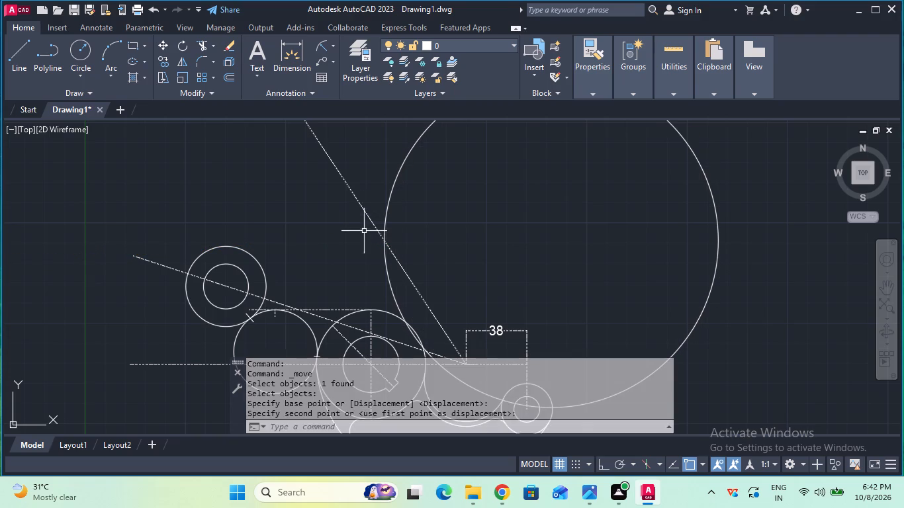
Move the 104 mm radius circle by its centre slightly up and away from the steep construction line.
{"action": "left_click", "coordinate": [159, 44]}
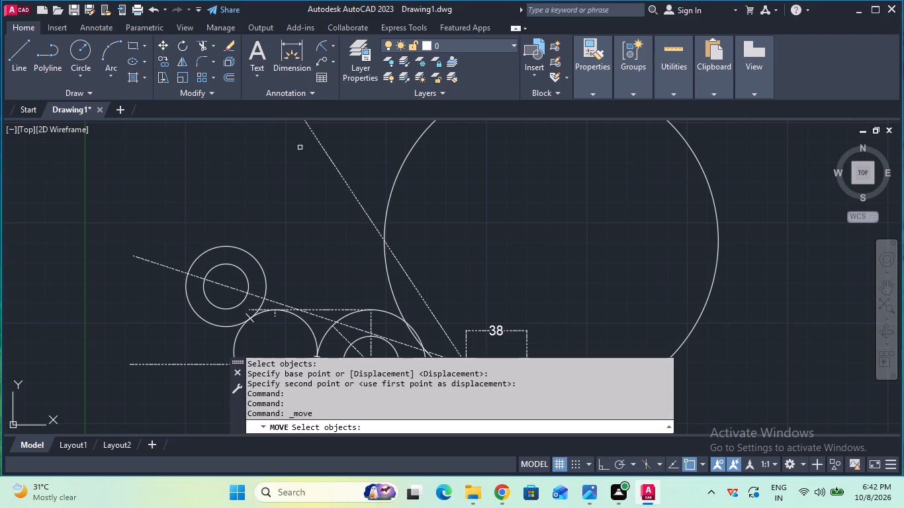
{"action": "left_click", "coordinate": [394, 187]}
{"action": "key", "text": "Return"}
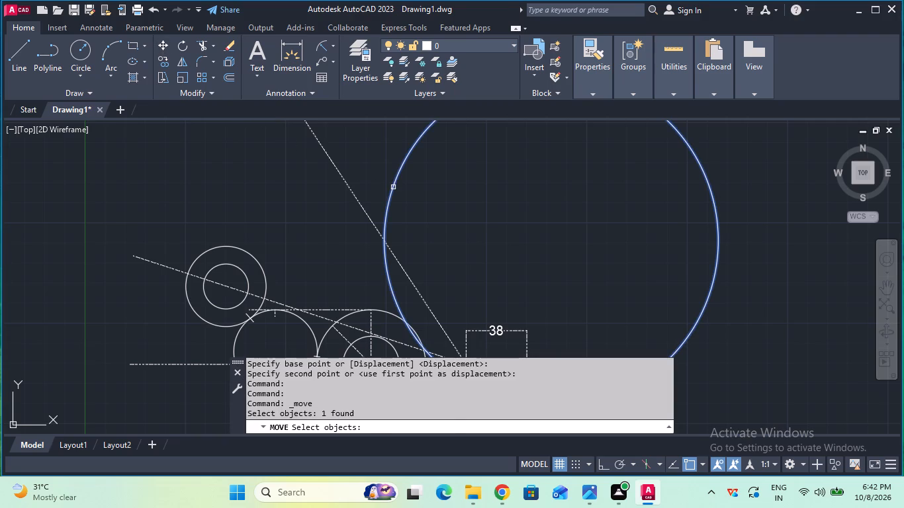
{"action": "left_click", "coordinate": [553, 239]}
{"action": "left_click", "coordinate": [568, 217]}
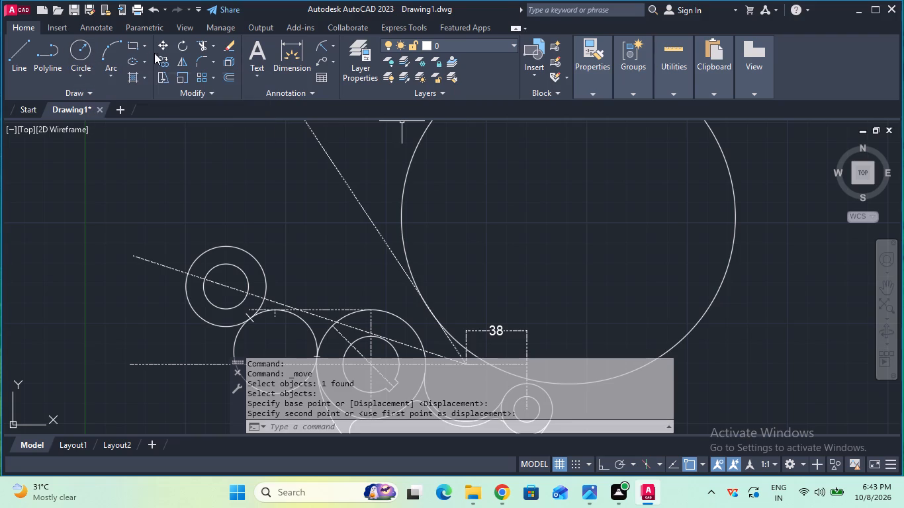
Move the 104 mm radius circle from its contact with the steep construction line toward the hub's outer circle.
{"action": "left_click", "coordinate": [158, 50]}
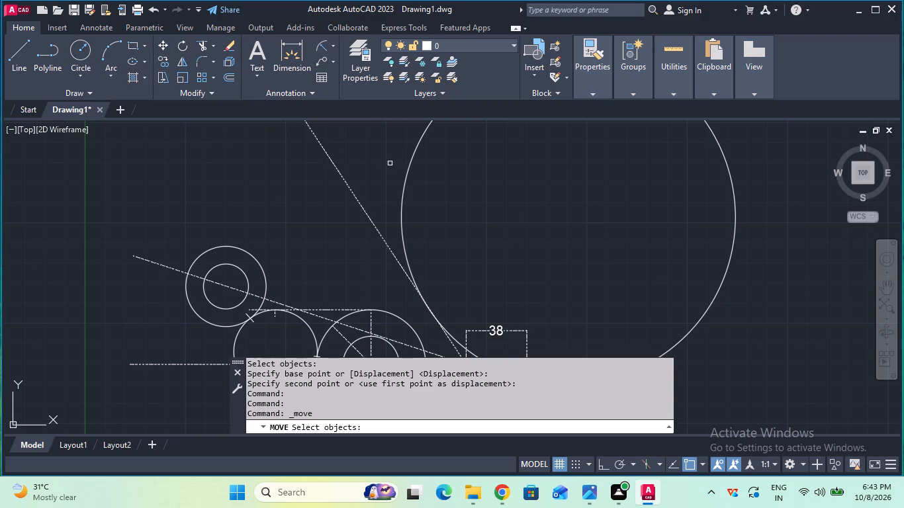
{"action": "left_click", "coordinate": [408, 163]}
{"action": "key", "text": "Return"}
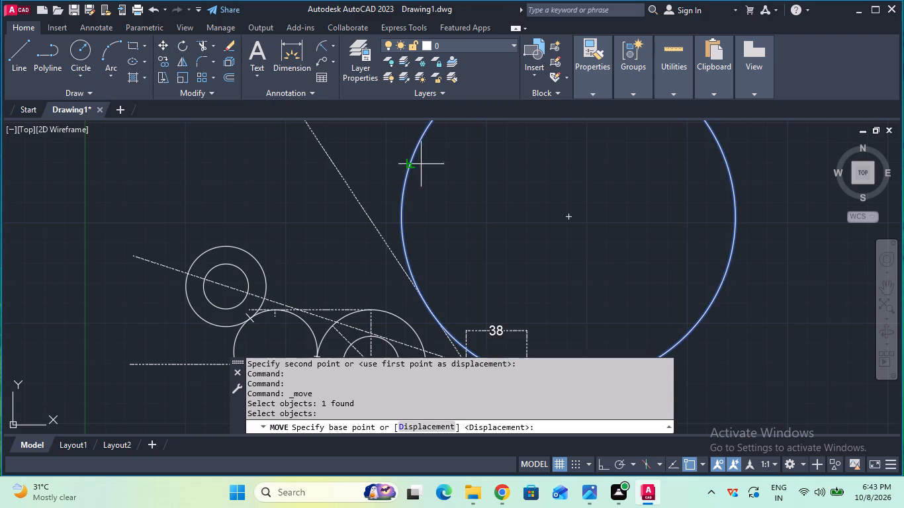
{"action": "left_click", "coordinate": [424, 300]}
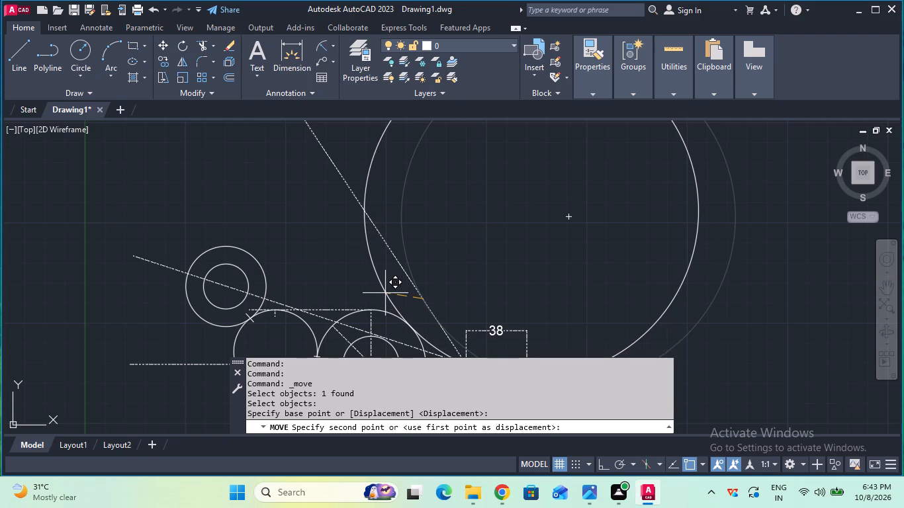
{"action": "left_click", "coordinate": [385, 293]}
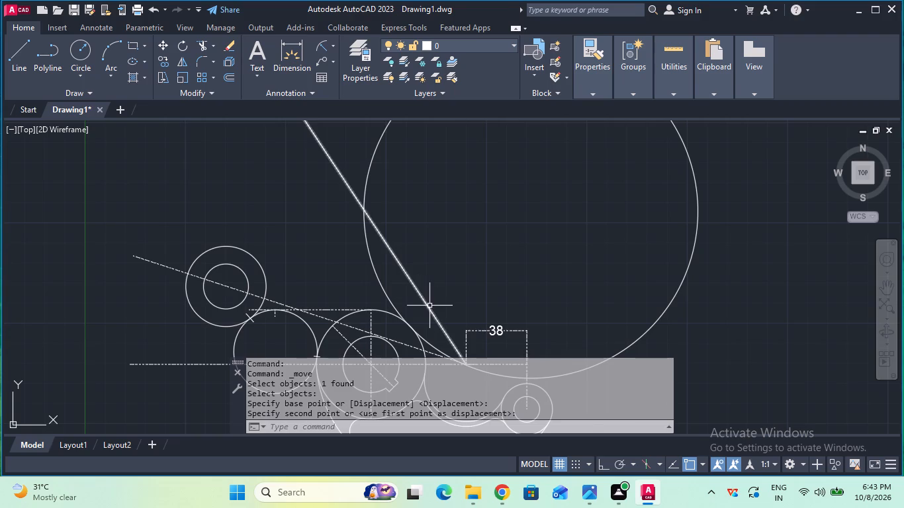
Check the large circle's position against the hub and its radius, without placing a dimension.
{"action": "scroll", "coordinate": [429, 306], "scroll_direction": "up", "scroll_amount": 1}
{"action": "scroll", "coordinate": [433, 304], "scroll_direction": "down", "scroll_amount": 2}
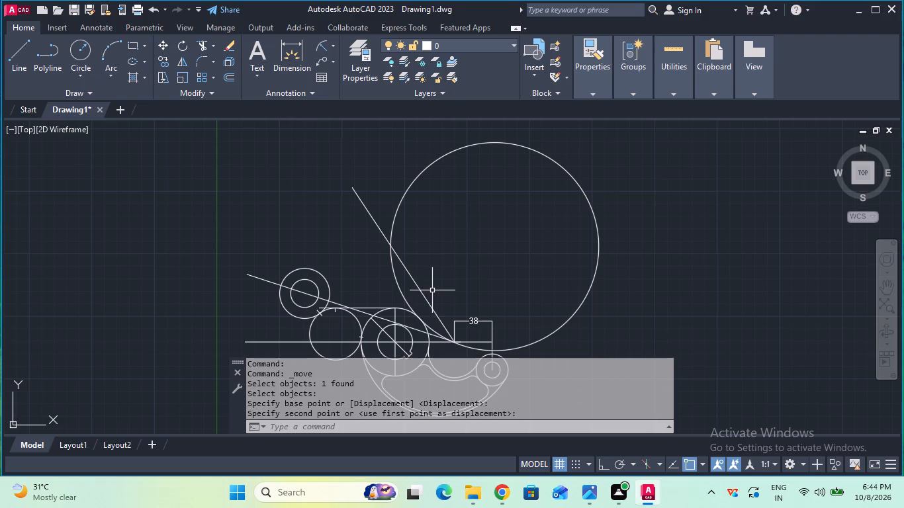
{"action": "scroll", "coordinate": [420, 241], "scroll_direction": "up", "scroll_amount": 1}
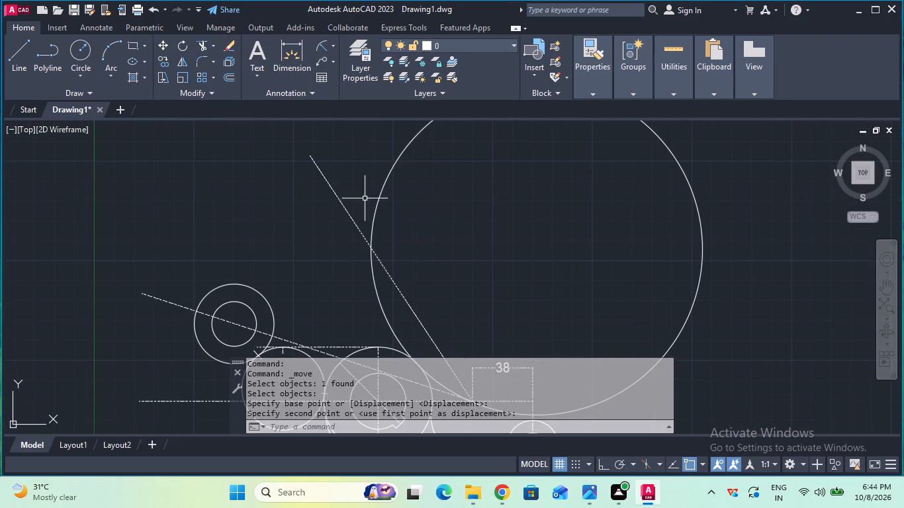
{"action": "left_click", "coordinate": [328, 52]}
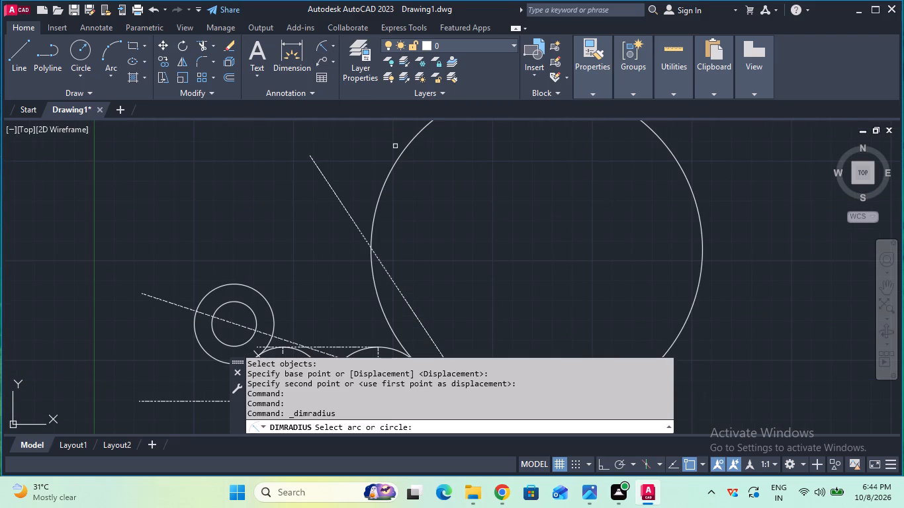
{"action": "left_click", "coordinate": [400, 157]}
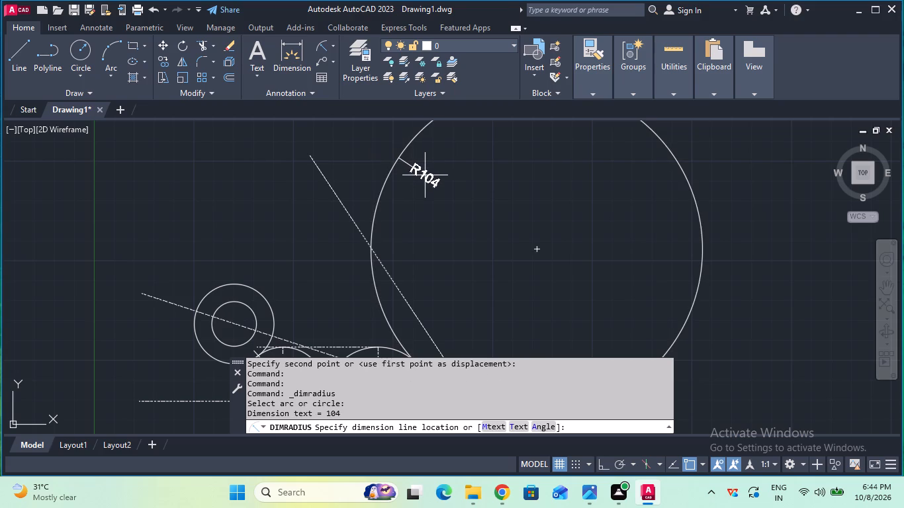
{"action": "key", "text": "Escape"}
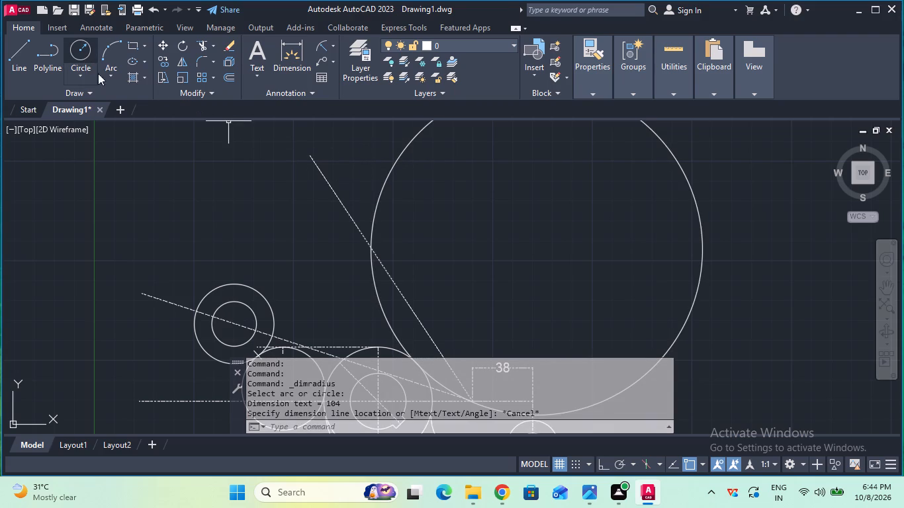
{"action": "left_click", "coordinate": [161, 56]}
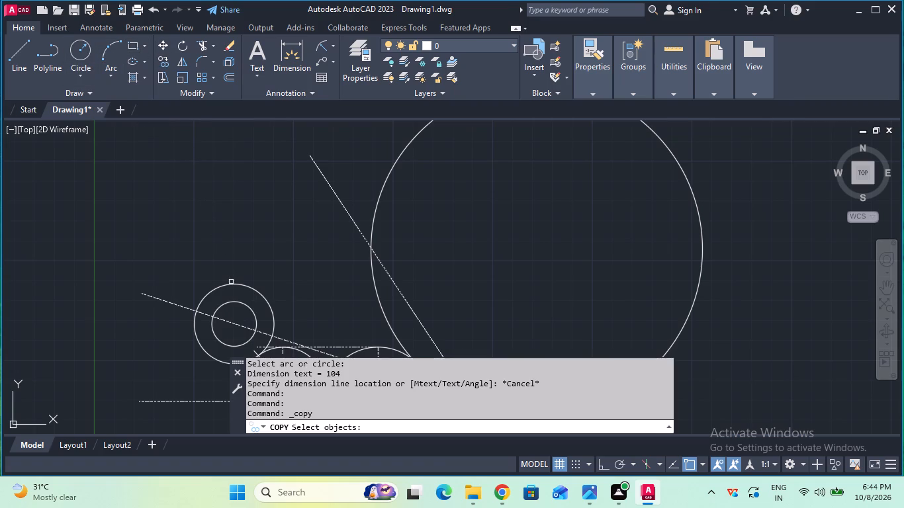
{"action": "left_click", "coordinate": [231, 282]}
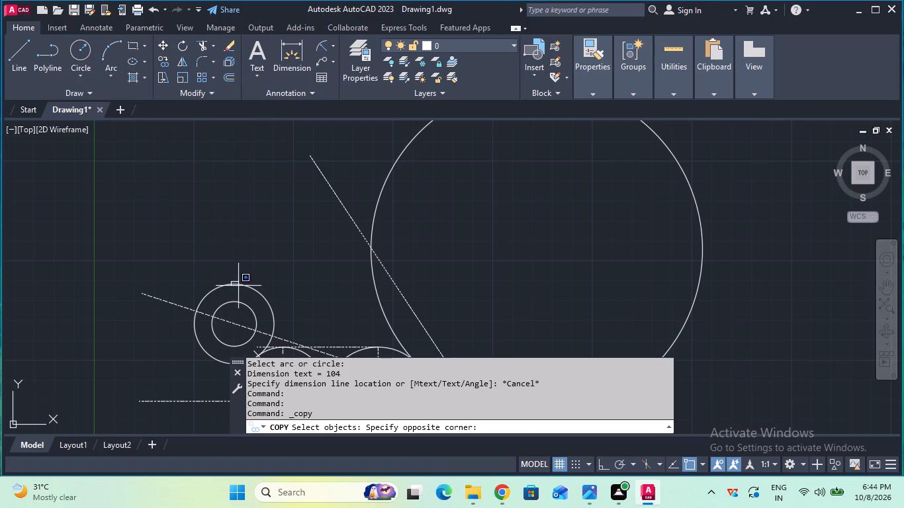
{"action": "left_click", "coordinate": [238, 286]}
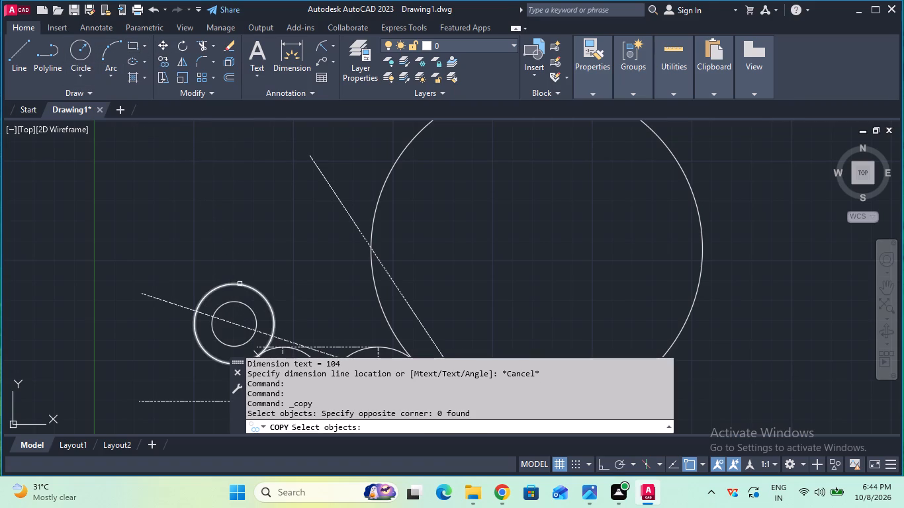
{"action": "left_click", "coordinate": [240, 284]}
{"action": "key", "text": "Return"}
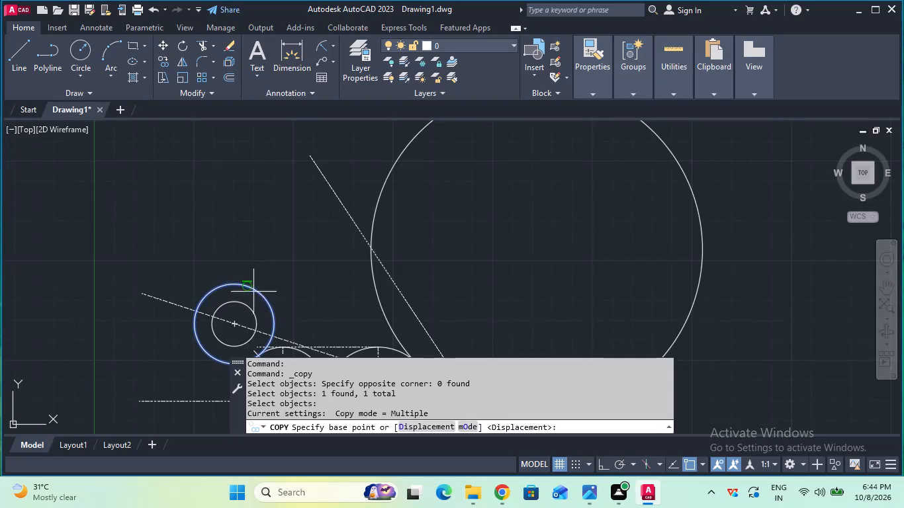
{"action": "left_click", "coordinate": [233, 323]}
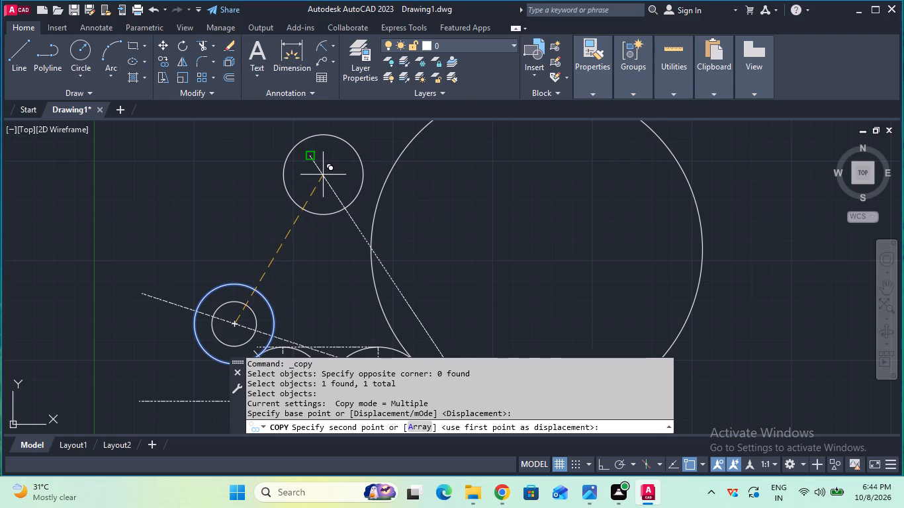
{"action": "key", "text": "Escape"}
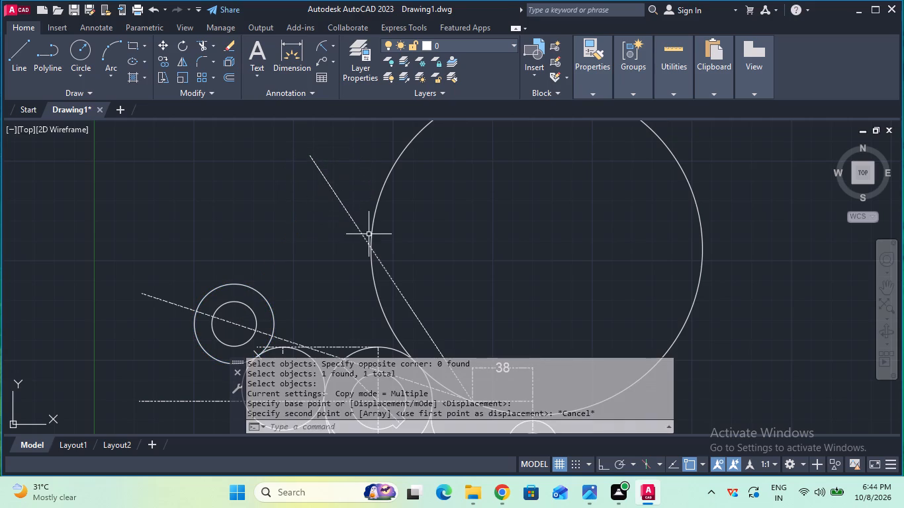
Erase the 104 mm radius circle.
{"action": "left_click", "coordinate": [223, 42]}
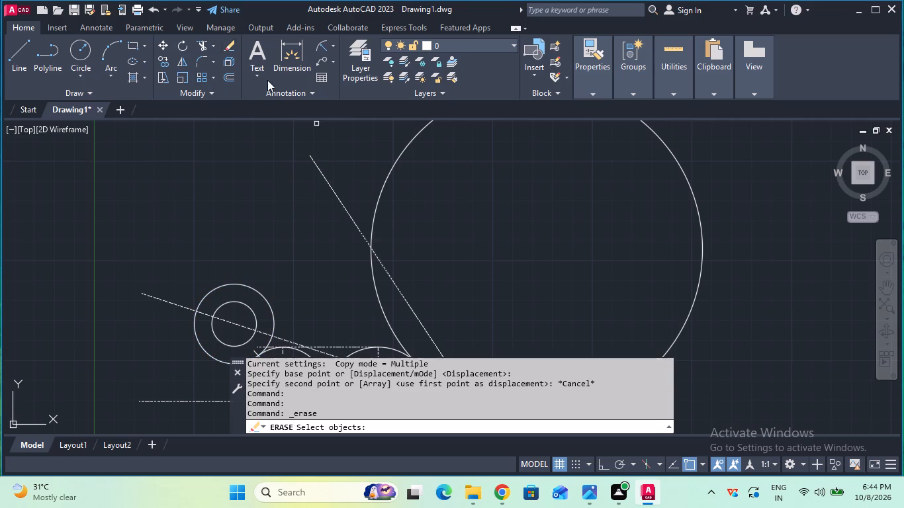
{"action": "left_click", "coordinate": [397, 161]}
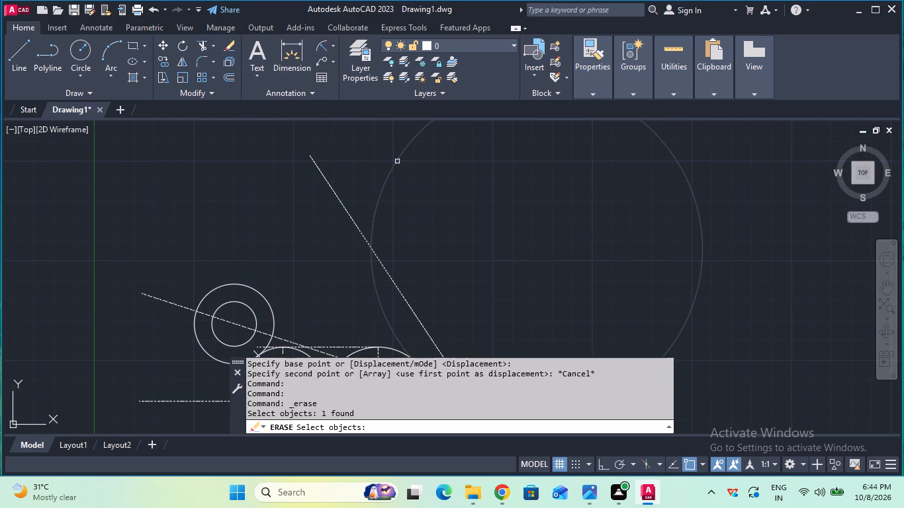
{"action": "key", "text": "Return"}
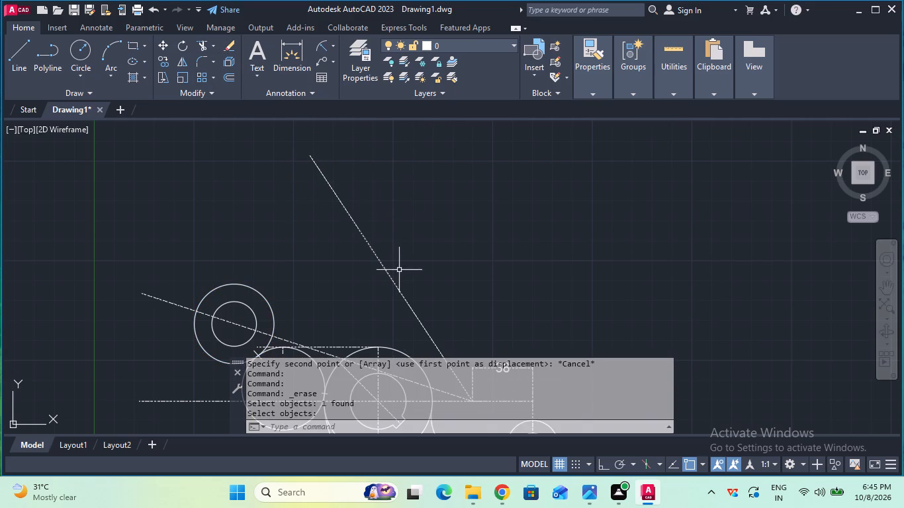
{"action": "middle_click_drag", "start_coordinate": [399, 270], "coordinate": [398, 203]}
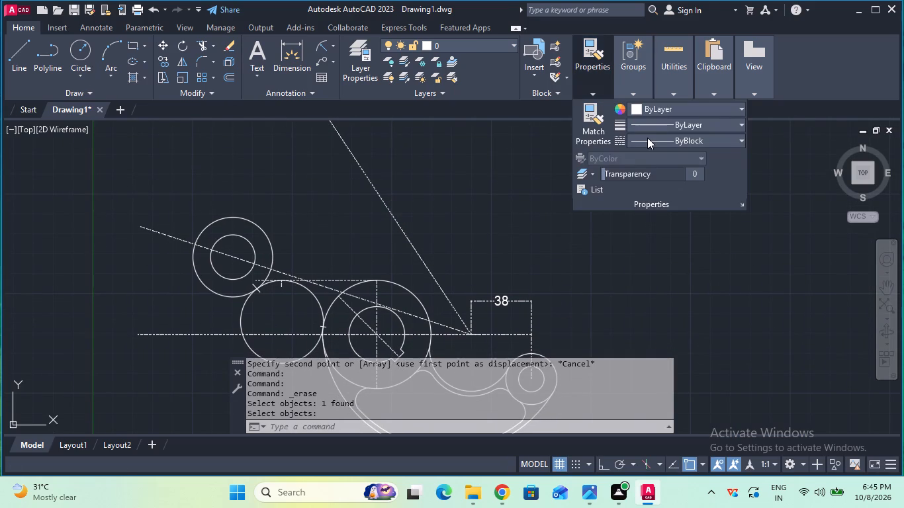
Draw a 150 mm radius circle in CENTER linetype, centred where the two inclined construction lines meet the horizontal centreline.
{"action": "left_click", "coordinate": [647, 138]}
{"action": "left_click", "coordinate": [677, 185]}
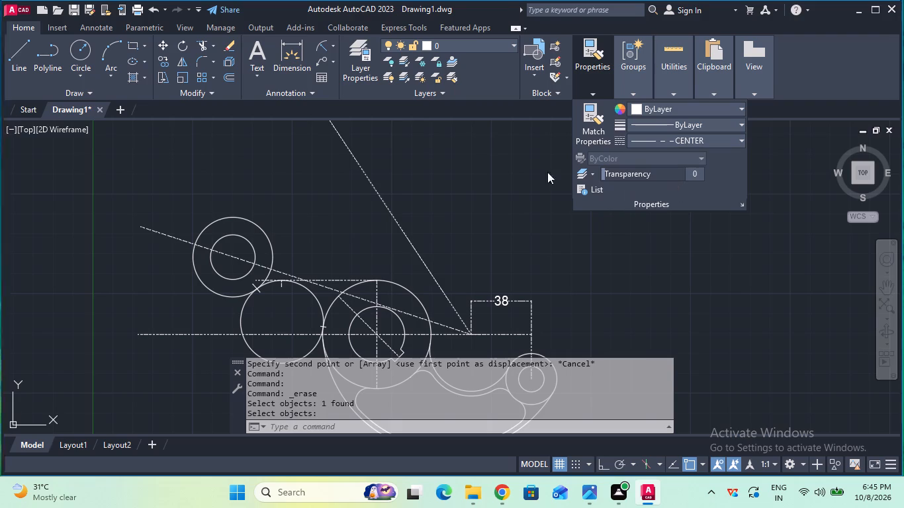
{"action": "left_click", "coordinate": [79, 60]}
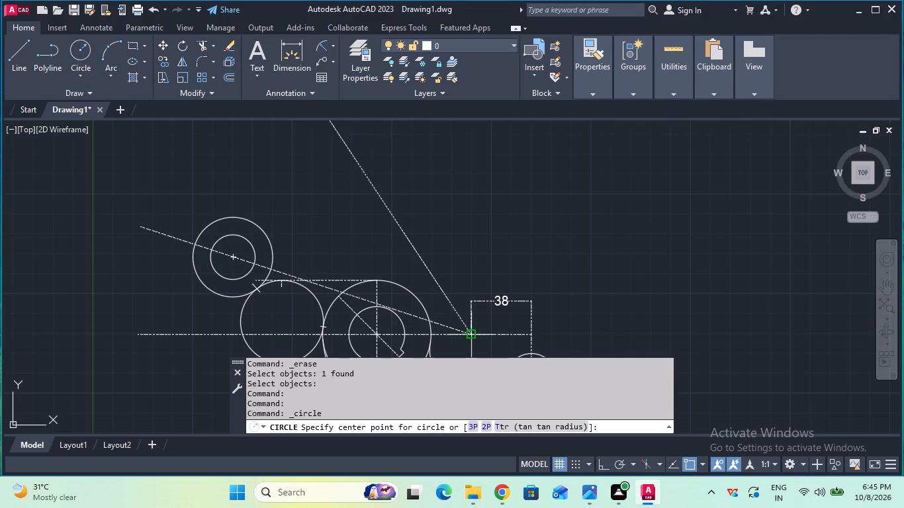
{"action": "middle_click_drag", "start_coordinate": [467, 335], "coordinate": [462, 258]}
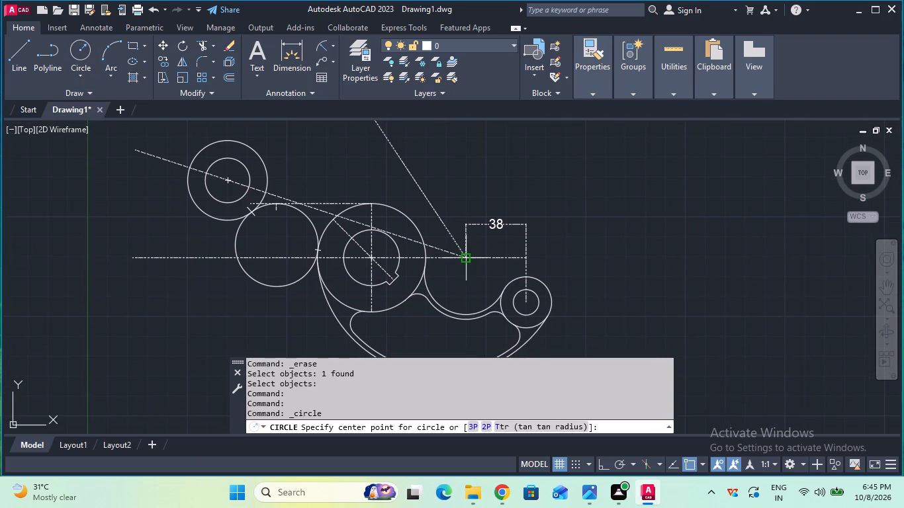
{"action": "left_click", "coordinate": [468, 258]}
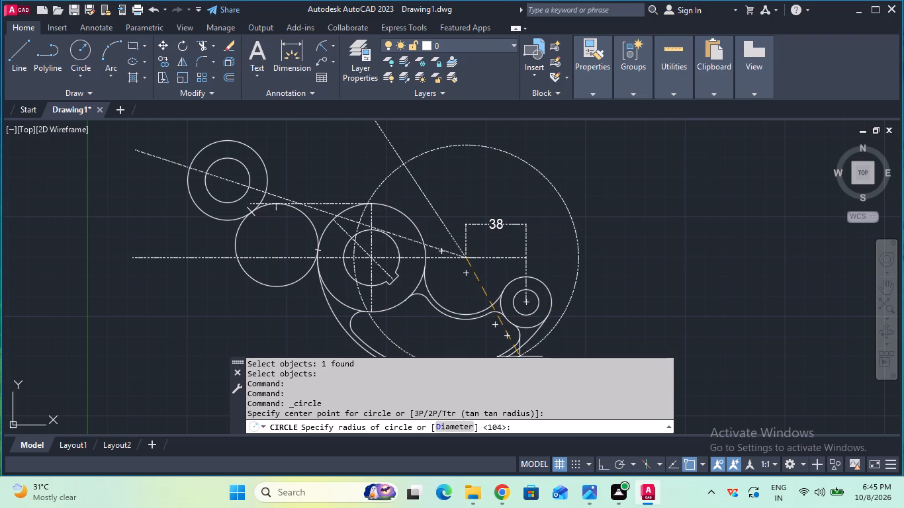
{"action": "key", "text": "1"}
{"action": "key", "text": "5"}
{"action": "key", "text": "0"}
{"action": "key", "text": "Return"}
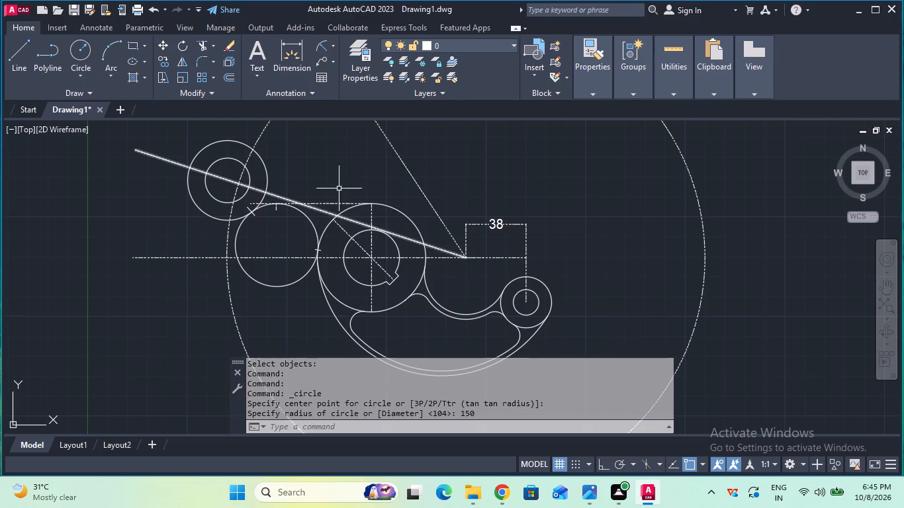
Move the 150 mm radius circle from its crossing with the shallow inclined line to the centre of the arm's concentric circles.
{"action": "middle_click_drag", "start_coordinate": [335, 170], "coordinate": [339, 244]}
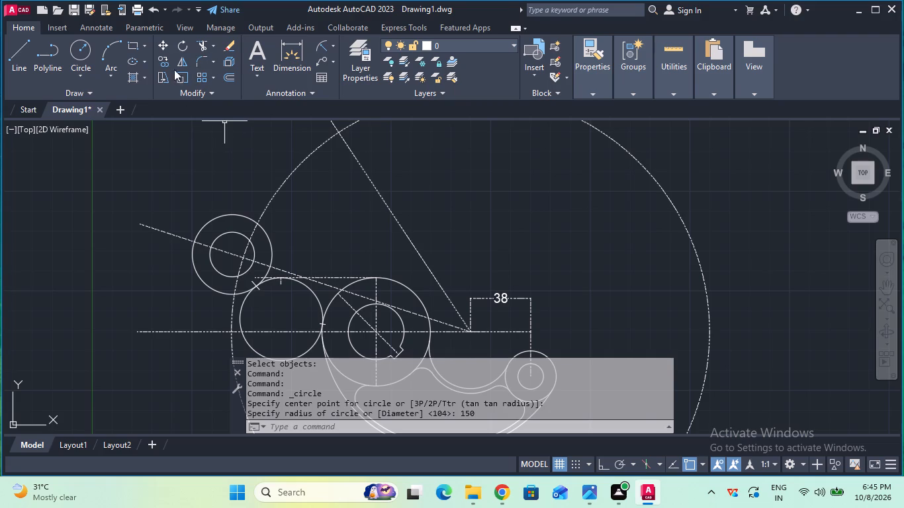
{"action": "left_click", "coordinate": [161, 48]}
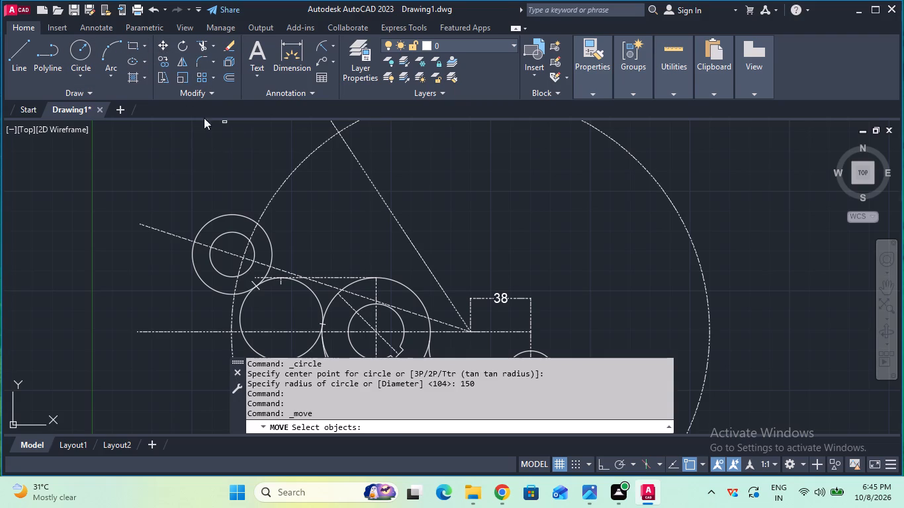
{"action": "left_click", "coordinate": [283, 184]}
{"action": "key", "text": "Return"}
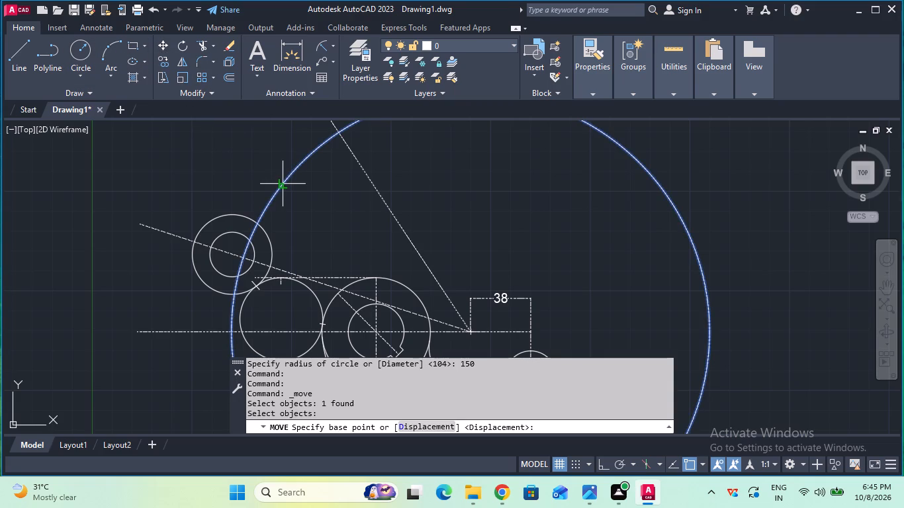
{"action": "left_click", "coordinate": [242, 256]}
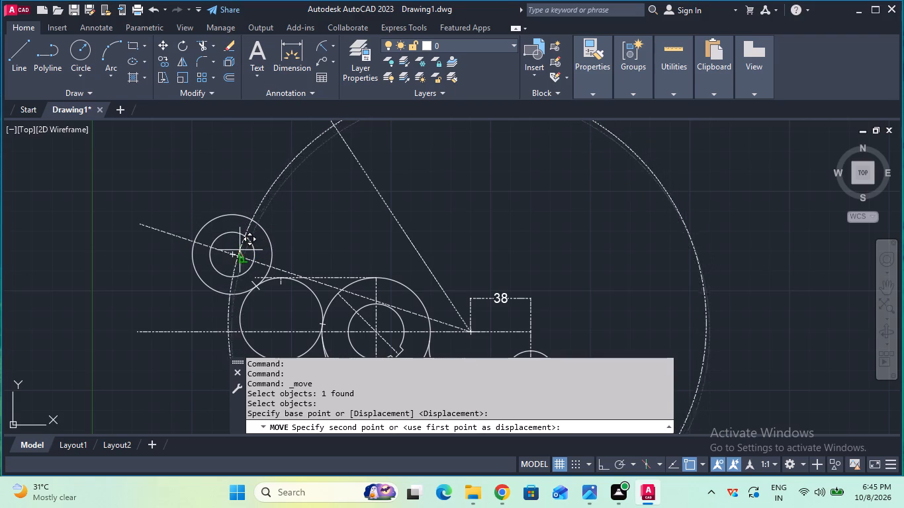
{"action": "left_click", "coordinate": [236, 251]}
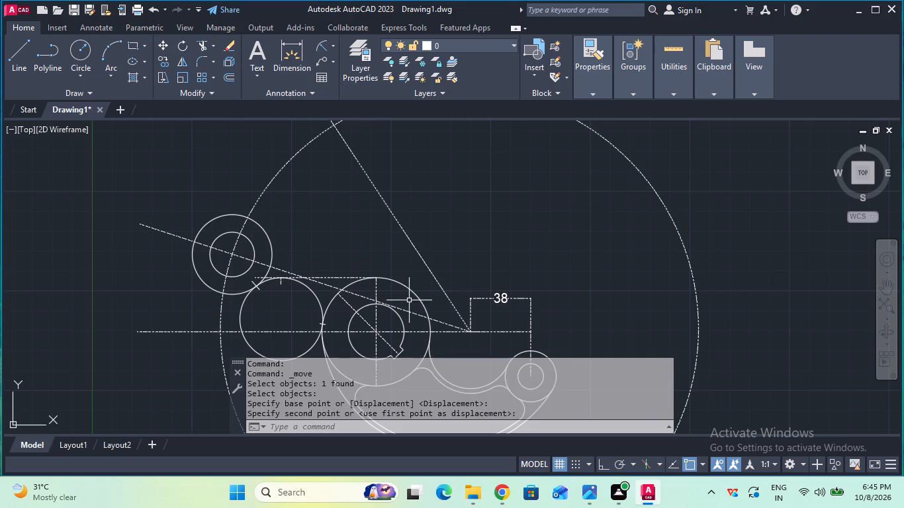
Trim the 150 mm radius circle to the arc between the horizontal centreline and the steep construction line.
{"action": "middle_click_drag", "start_coordinate": [409, 300], "coordinate": [383, 250]}
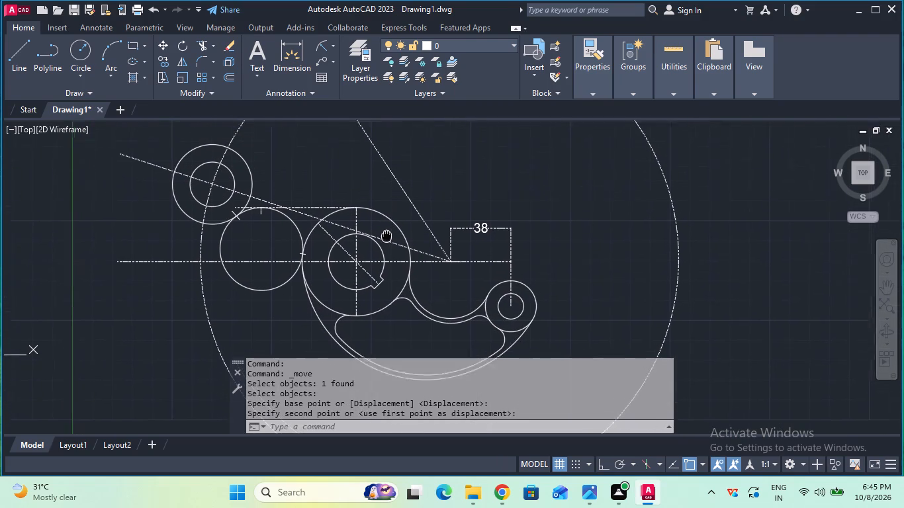
{"action": "middle_click_drag", "start_coordinate": [383, 250], "coordinate": [390, 277]}
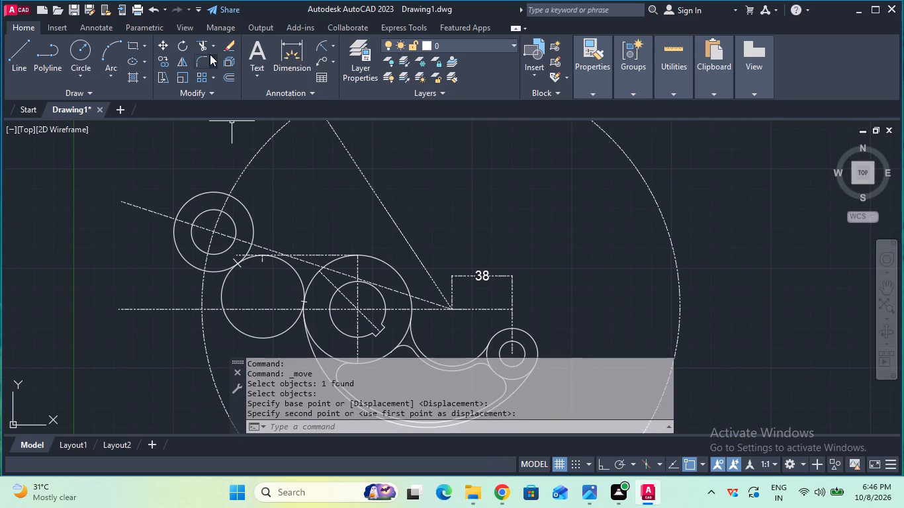
{"action": "left_click", "coordinate": [204, 48]}
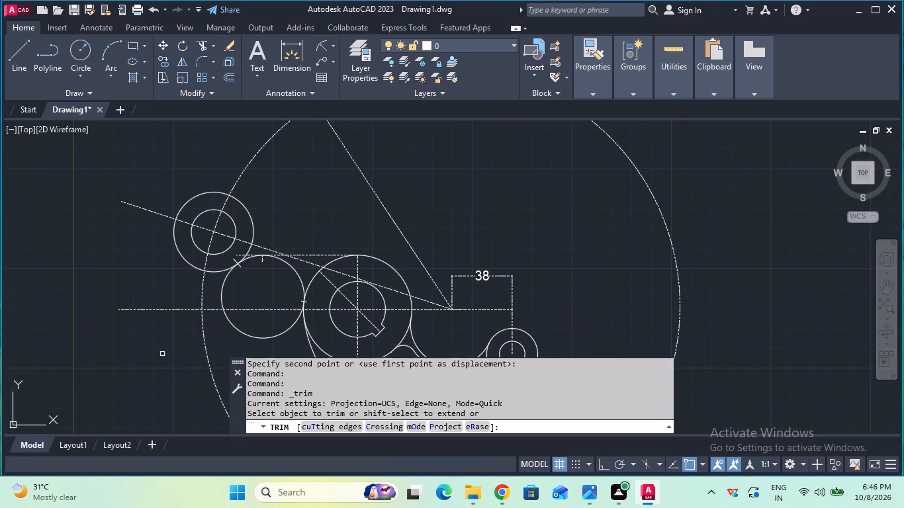
{"action": "left_click", "coordinate": [211, 363]}
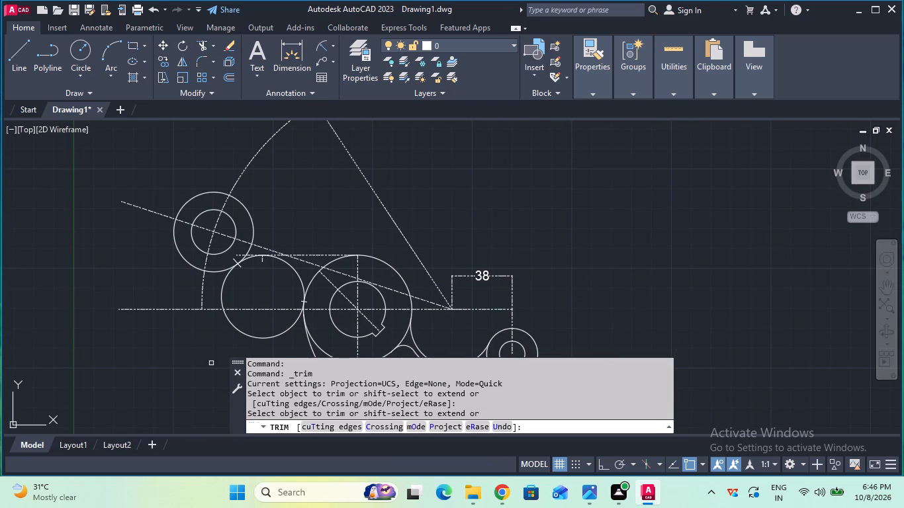
{"action": "middle_click_drag", "start_coordinate": [160, 280], "coordinate": [159, 283]}
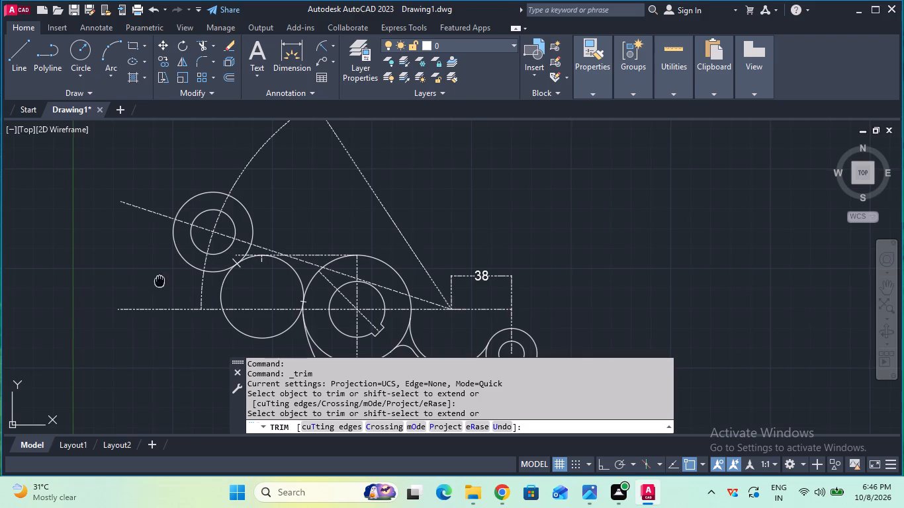
{"action": "middle_click_drag", "start_coordinate": [159, 283], "coordinate": [180, 381]}
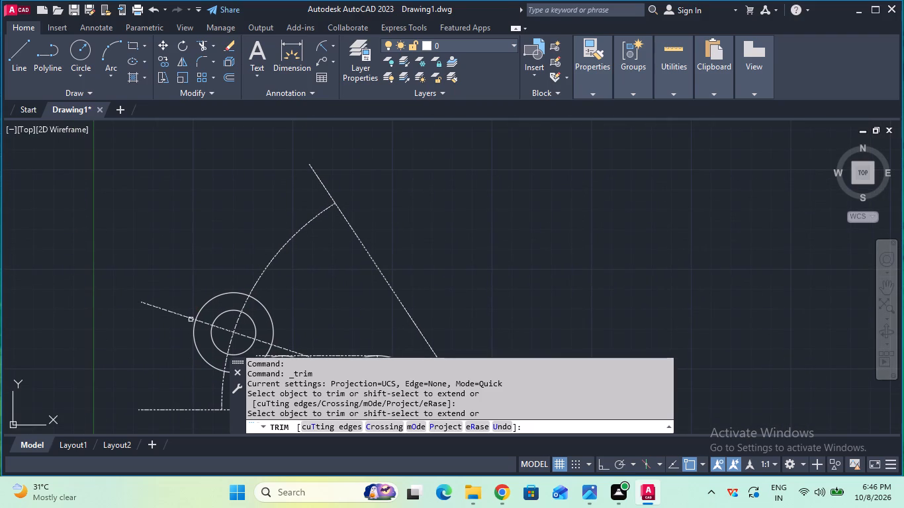
{"action": "key", "text": "Escape"}
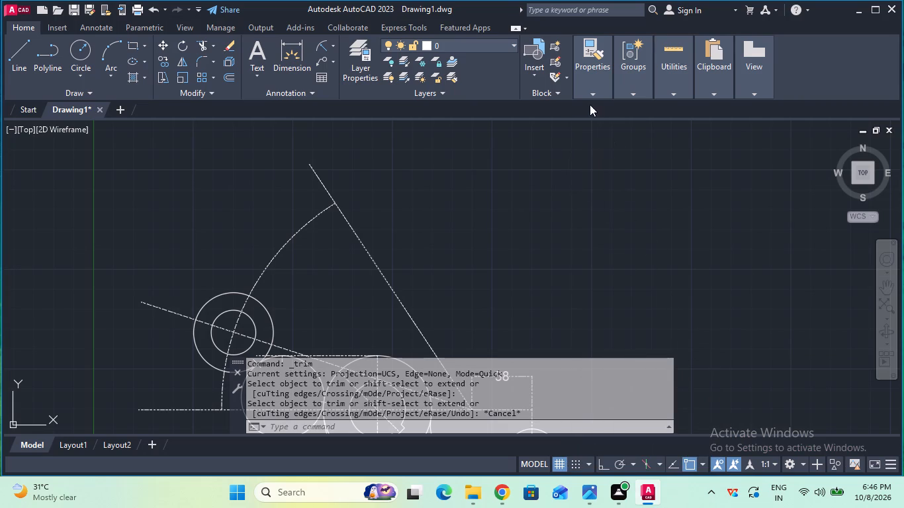
Draw concentric 14 mm and 25 mm radius circles in ByBlock linetype where the arc meets the steep construction line.
{"action": "left_click", "coordinate": [592, 91]}
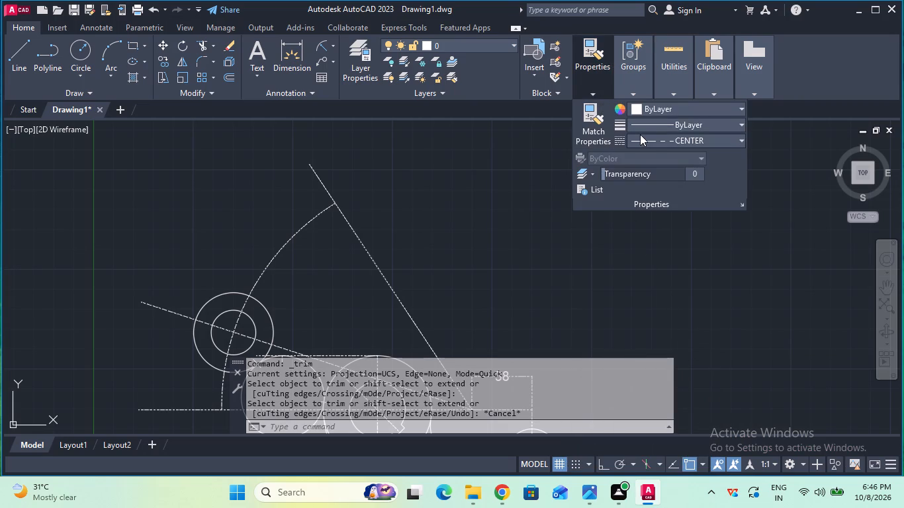
{"action": "left_click", "coordinate": [640, 134]}
{"action": "left_click", "coordinate": [653, 167]}
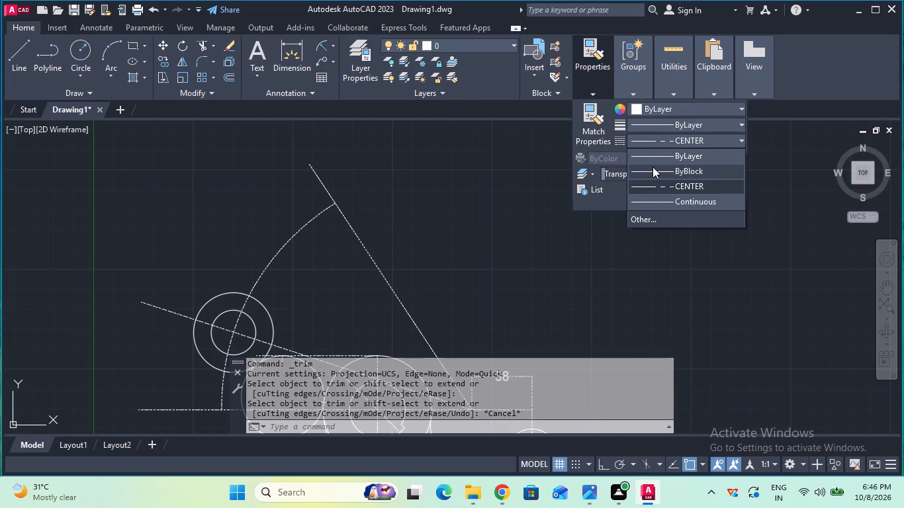
{"action": "left_click", "coordinate": [85, 50]}
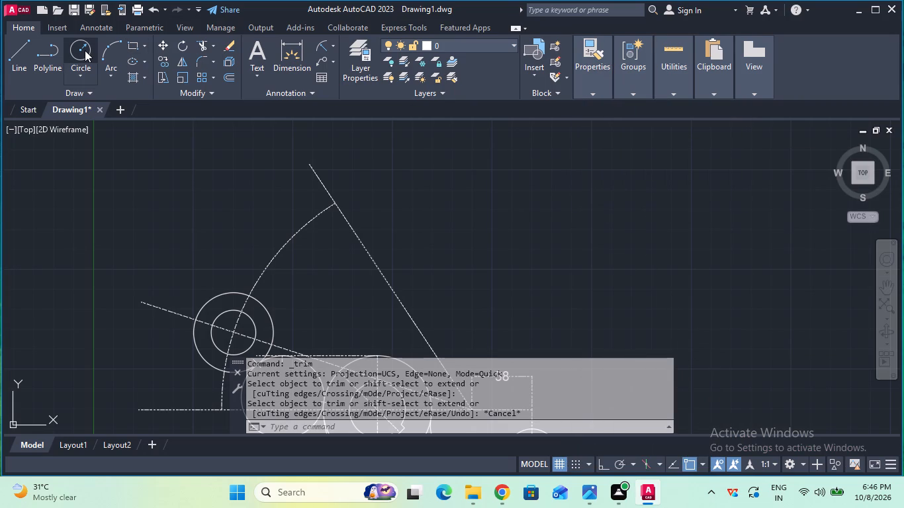
{"action": "left_click", "coordinate": [337, 205]}
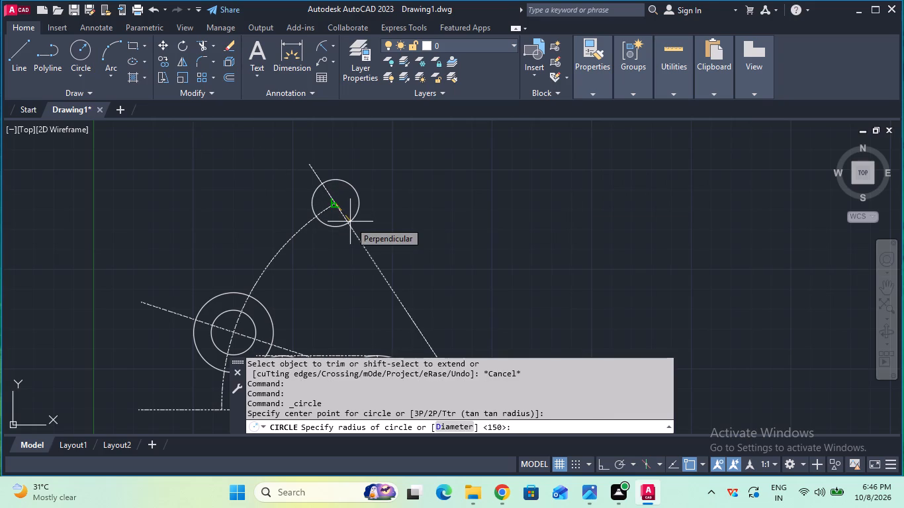
{"action": "type", "text": "14"}
{"action": "key", "text": "Return"}
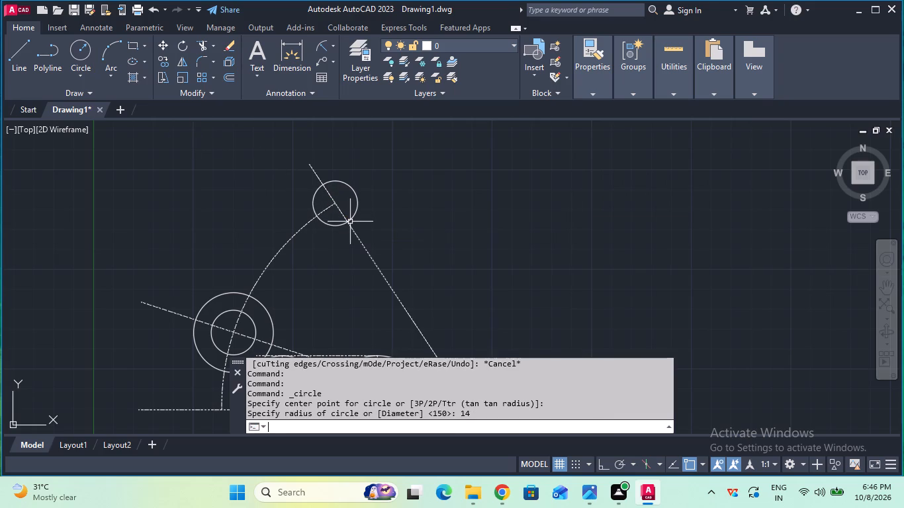
{"action": "left_click", "coordinate": [79, 59]}
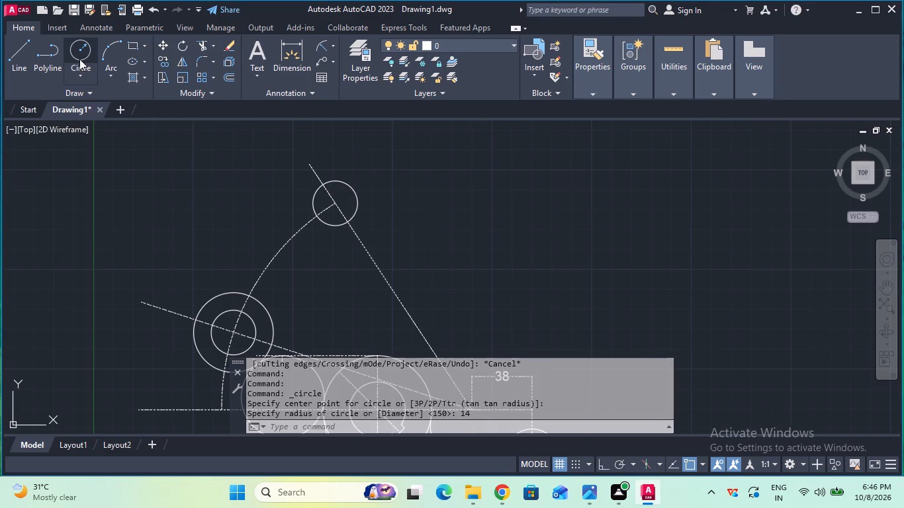
{"action": "left_click", "coordinate": [334, 207]}
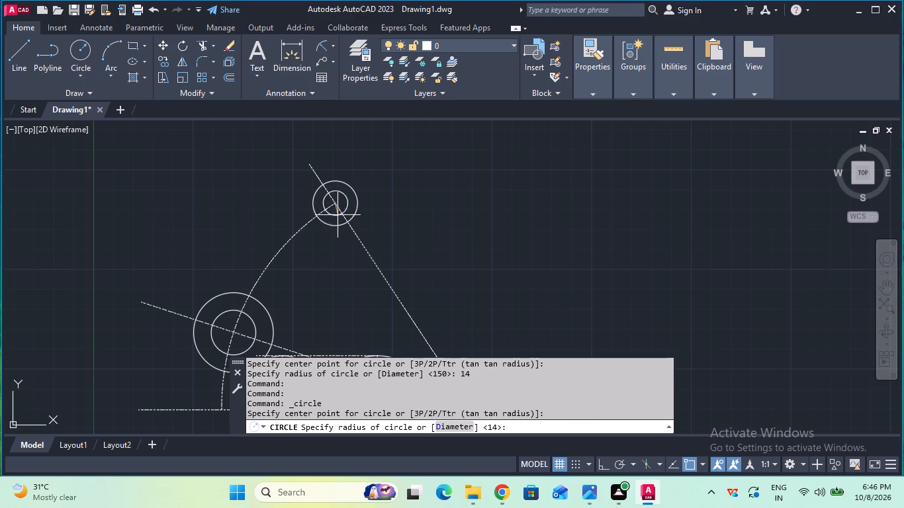
{"action": "key", "text": "2"}
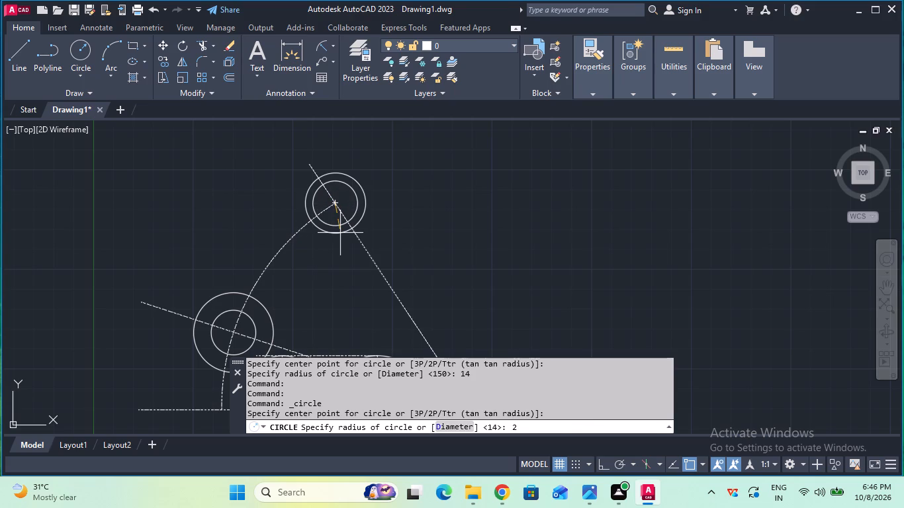
{"action": "key", "text": "5"}
{"action": "key", "text": "Return"}
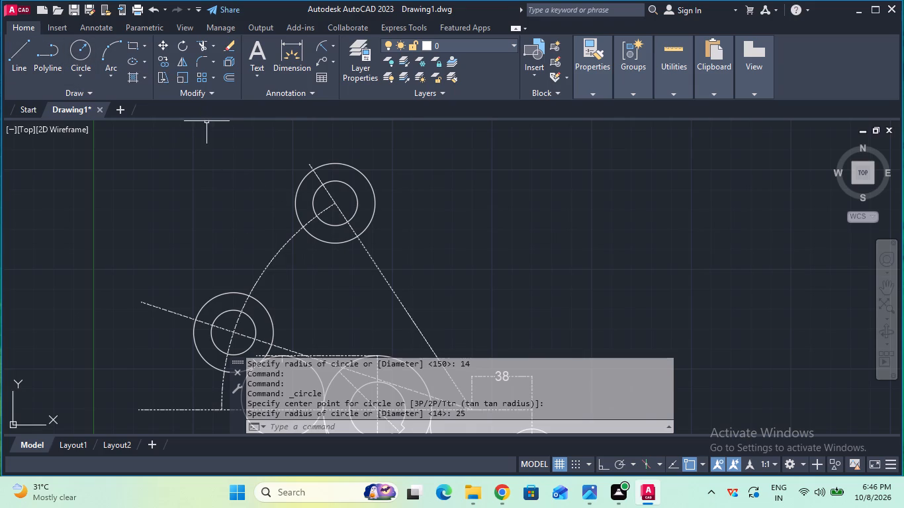
Trim the joining circle to the arc running from the lower 25 mm radius circle to the hub's outer circle.
{"action": "middle_click_drag", "start_coordinate": [212, 138], "coordinate": [189, 92]}
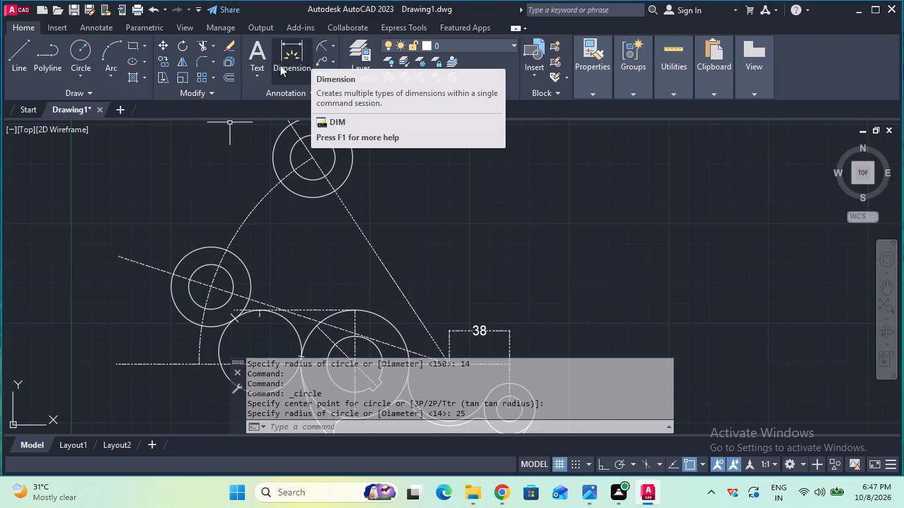
{"action": "left_click", "coordinate": [203, 47]}
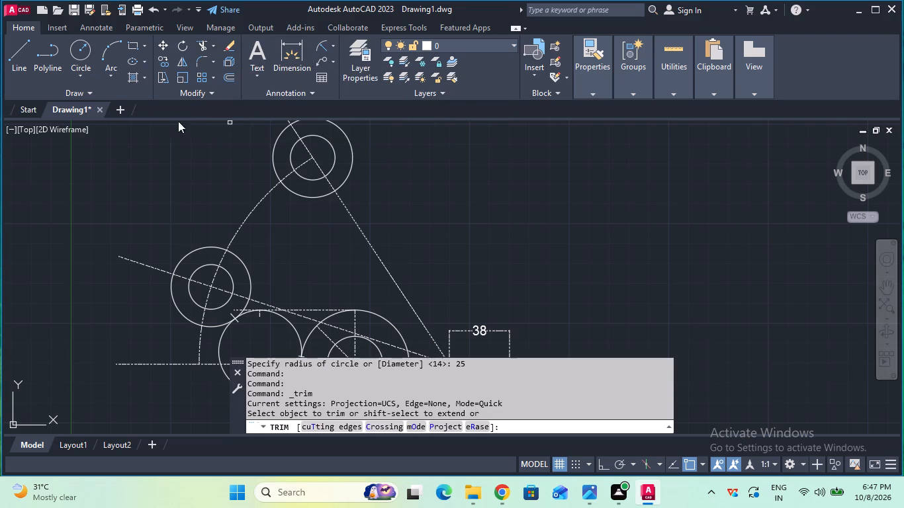
{"action": "middle_click_drag", "start_coordinate": [171, 143], "coordinate": [170, 80]}
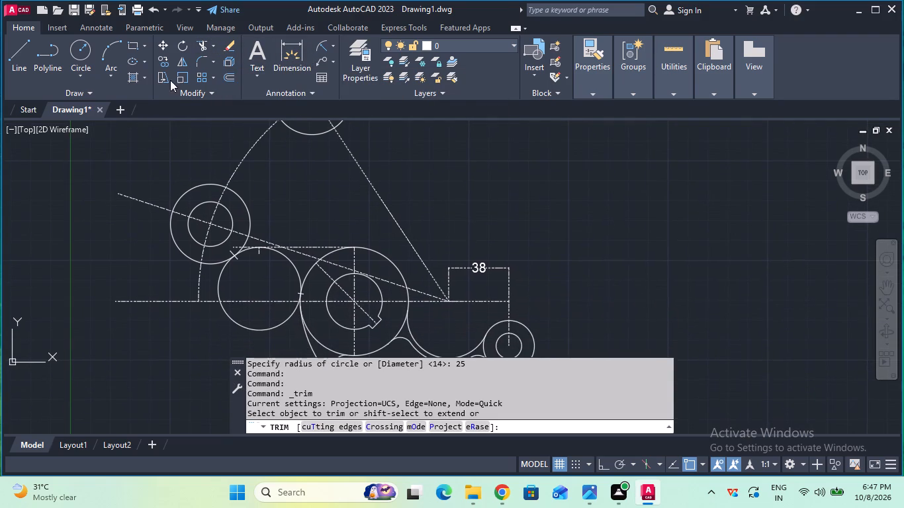
{"action": "left_click", "coordinate": [218, 278]}
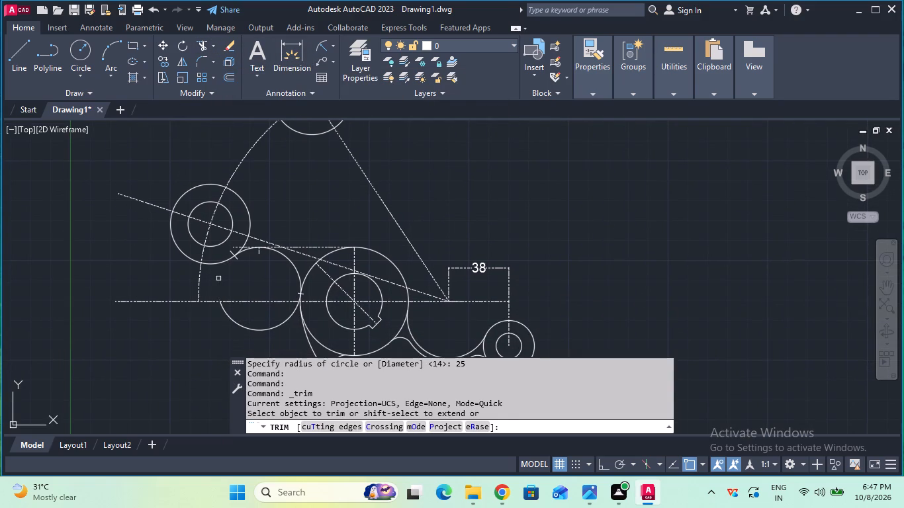
{"action": "left_click", "coordinate": [232, 319]}
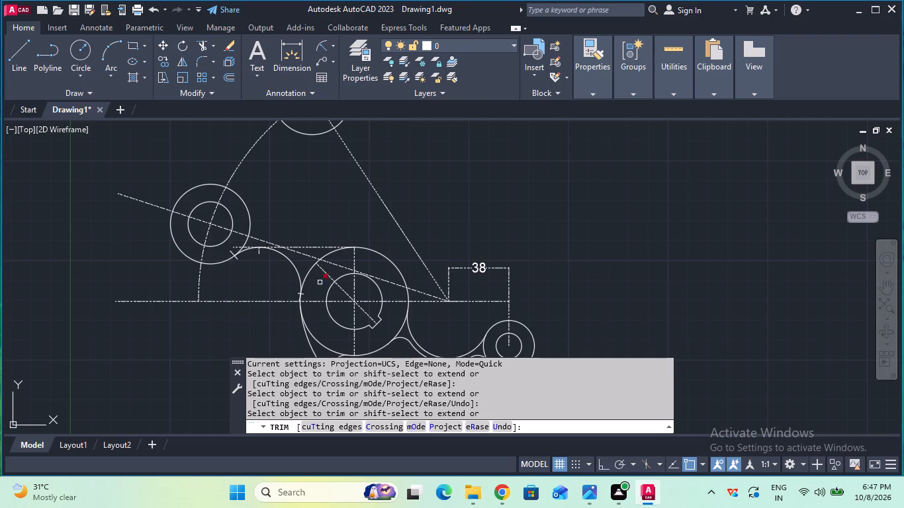
Trim away the horizontal dashed helper line and the short leftover construction marks around the arc joining the lower 25 mm circle to the hub.
{"action": "left_click", "coordinate": [318, 248]}
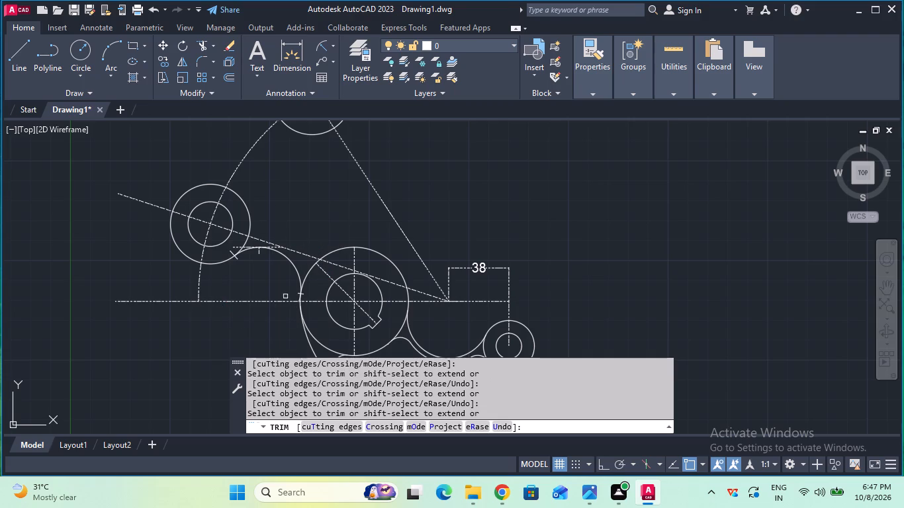
{"action": "scroll", "coordinate": [256, 257], "scroll_direction": "up", "scroll_amount": 2}
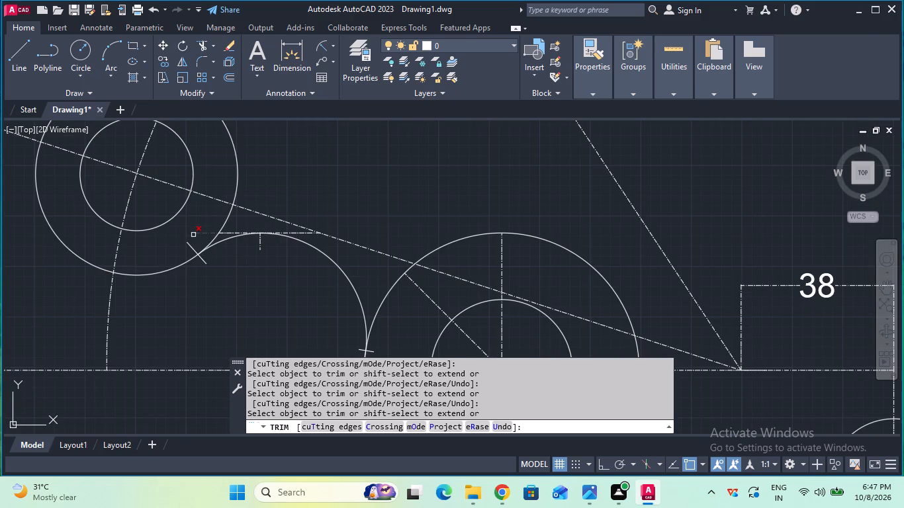
{"action": "left_click", "coordinate": [193, 235]}
{"action": "left_click", "coordinate": [226, 232]}
{"action": "left_click", "coordinate": [296, 234]}
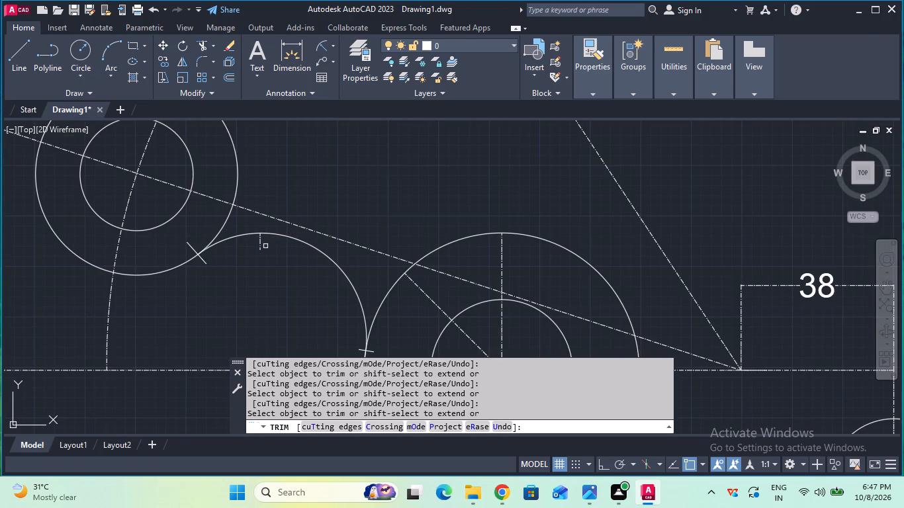
{"action": "left_click", "coordinate": [261, 246]}
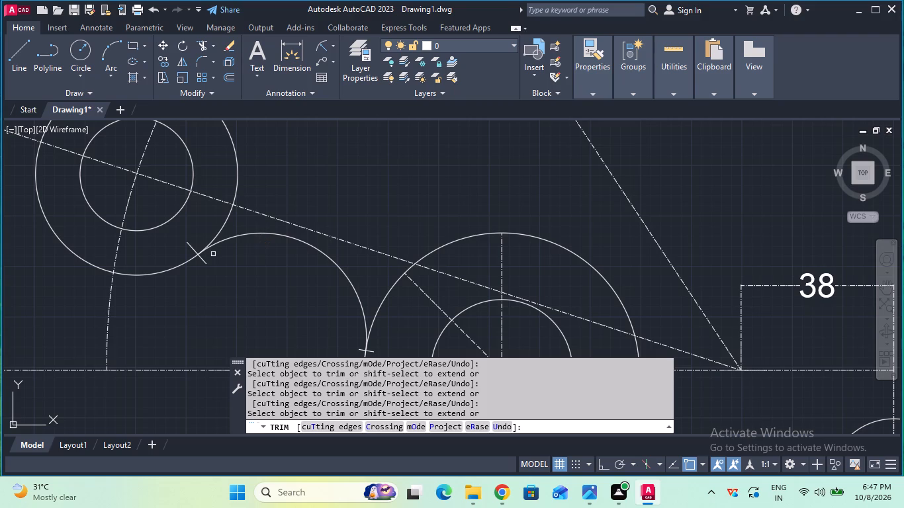
{"action": "left_click", "coordinate": [201, 261]}
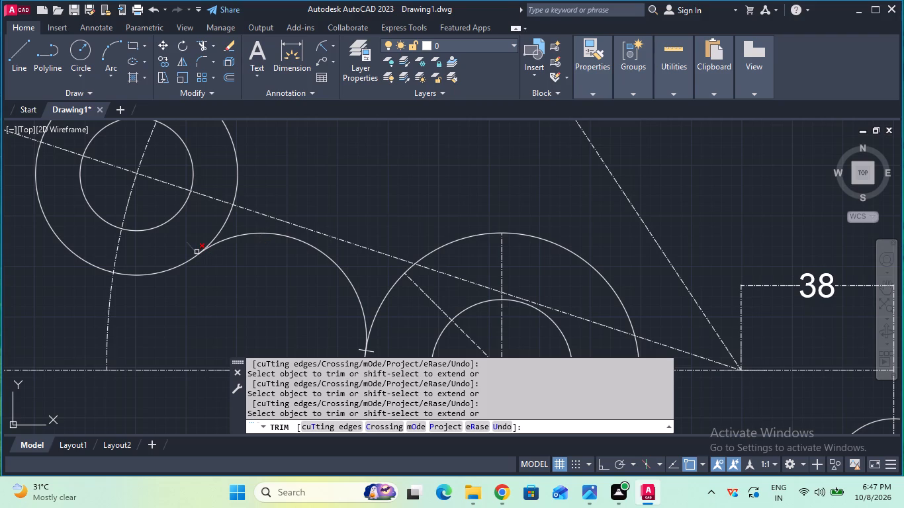
{"action": "left_click", "coordinate": [197, 251]}
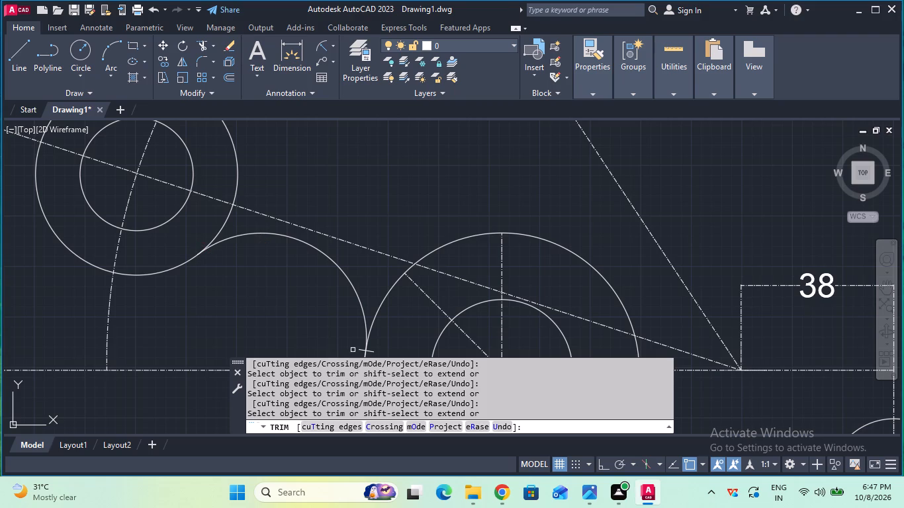
{"action": "left_click", "coordinate": [357, 350]}
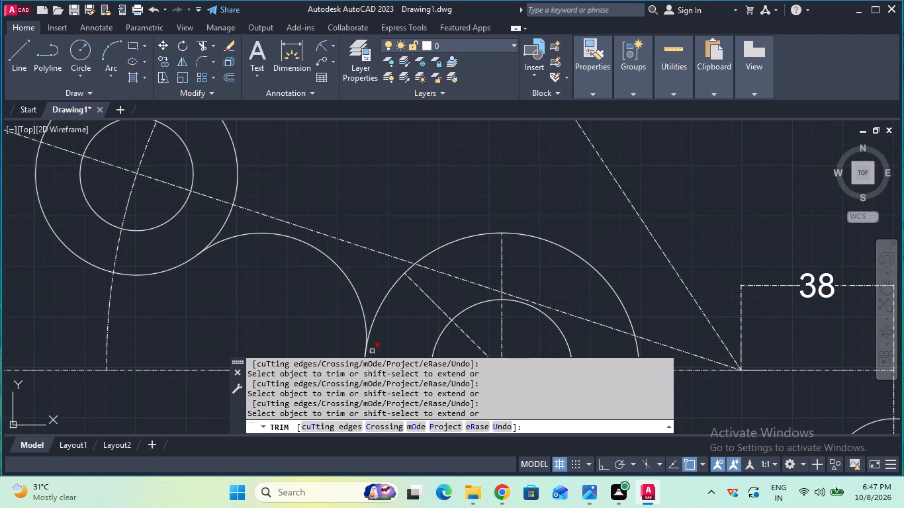
{"action": "left_click", "coordinate": [372, 351]}
{"action": "scroll", "coordinate": [297, 320], "scroll_direction": "down", "scroll_amount": 1}
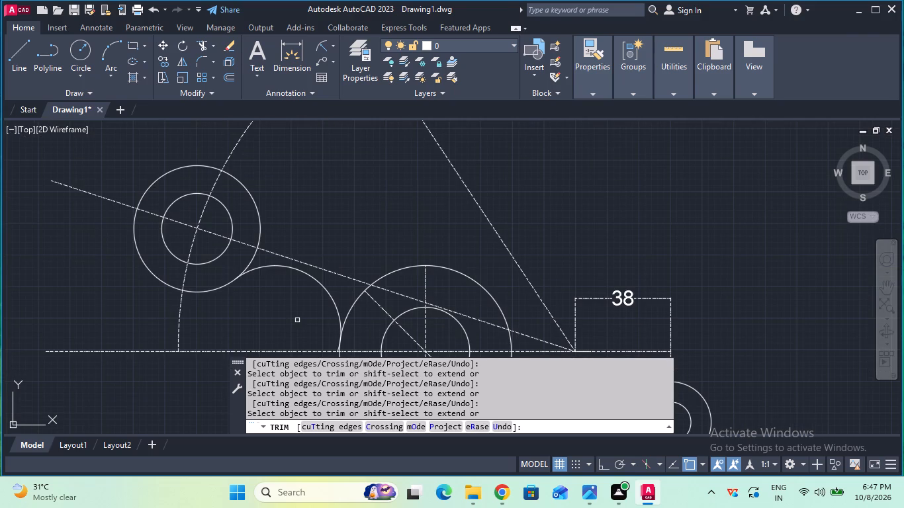
{"action": "key", "text": "Escape"}
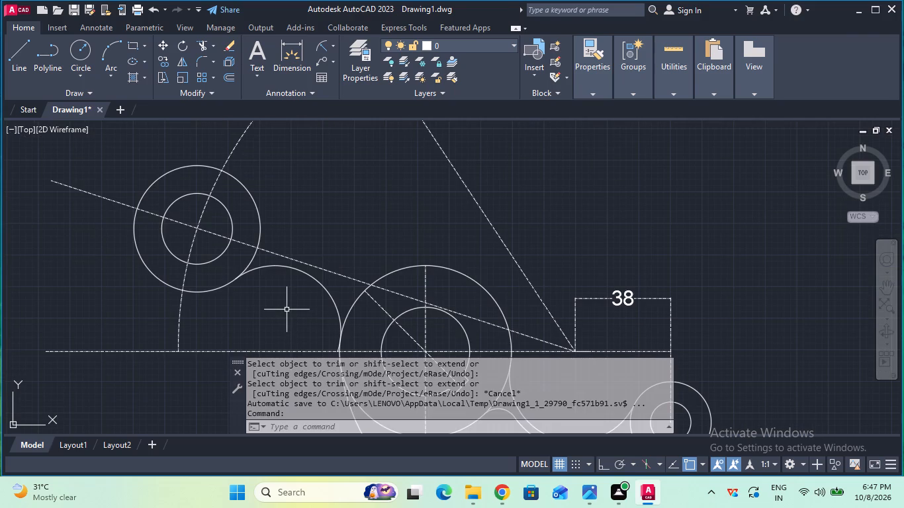
Offset the 150 mm centre arc outward by the 14 mm radius picked from the upper circles' centre to their inner circle.
{"action": "middle_click_drag", "start_coordinate": [327, 251], "coordinate": [316, 306]}
{"action": "scroll", "coordinate": [327, 252], "scroll_direction": "down", "scroll_amount": 1}
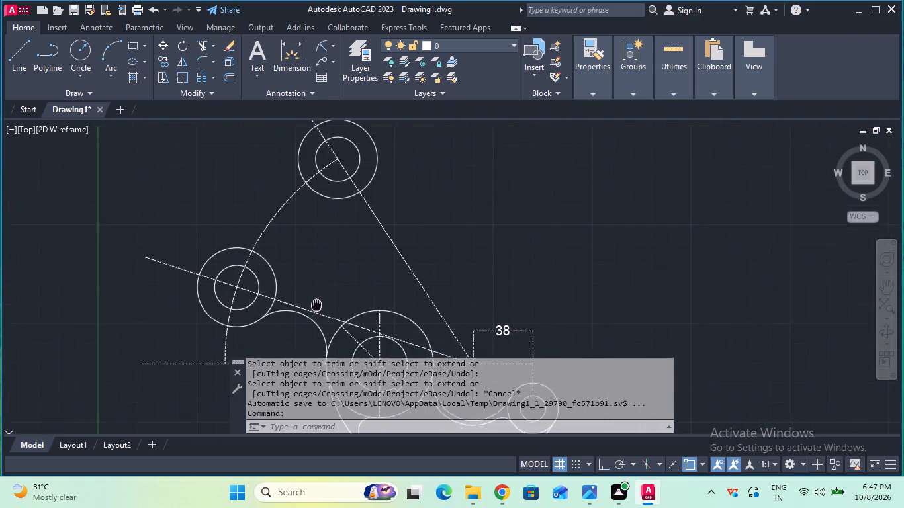
{"action": "middle_click_drag", "start_coordinate": [316, 306], "coordinate": [314, 315]}
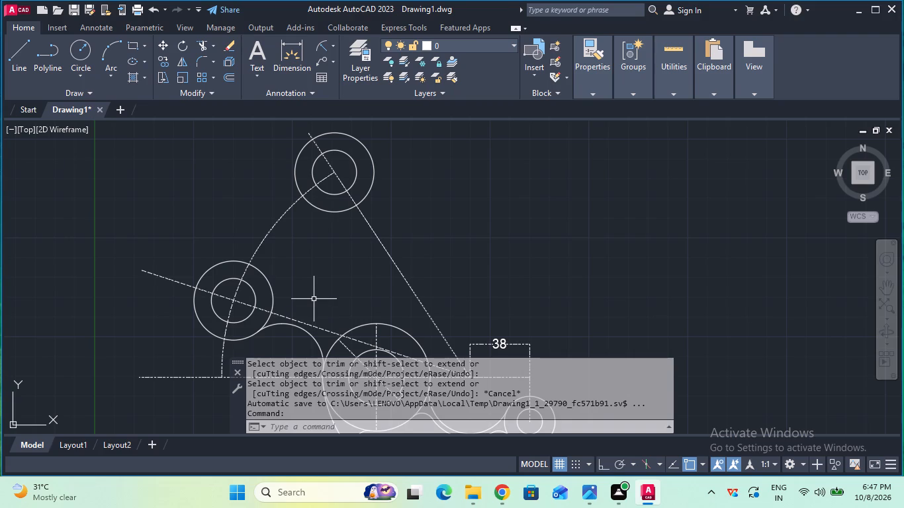
{"action": "left_click", "coordinate": [227, 73]}
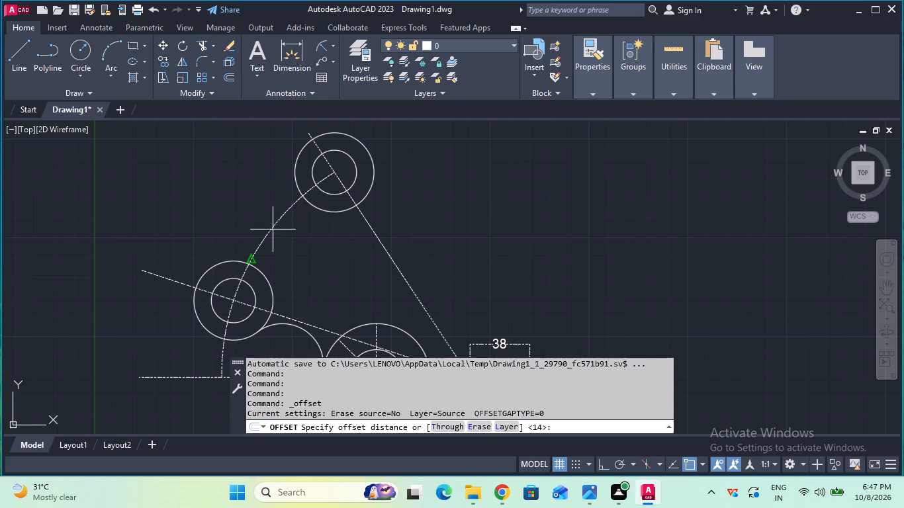
{"action": "left_click", "coordinate": [332, 175]}
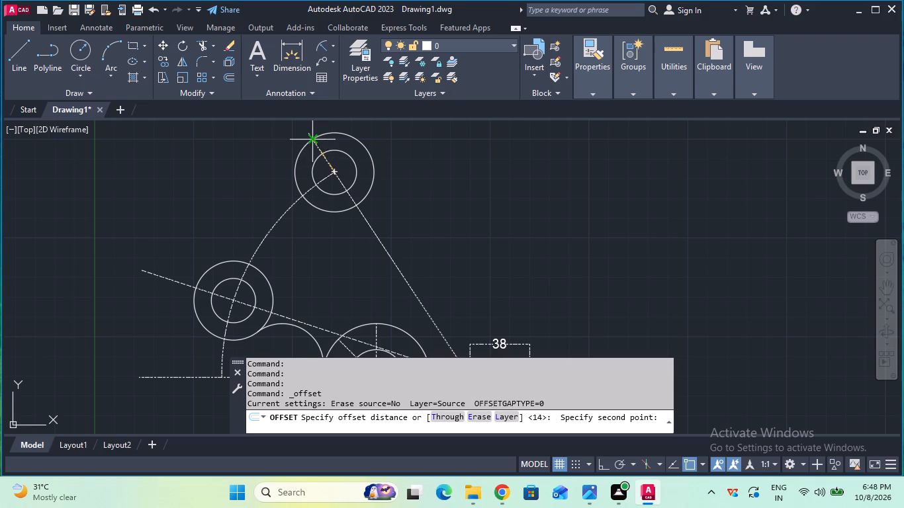
{"action": "left_click", "coordinate": [323, 152]}
{"action": "left_click", "coordinate": [280, 217]}
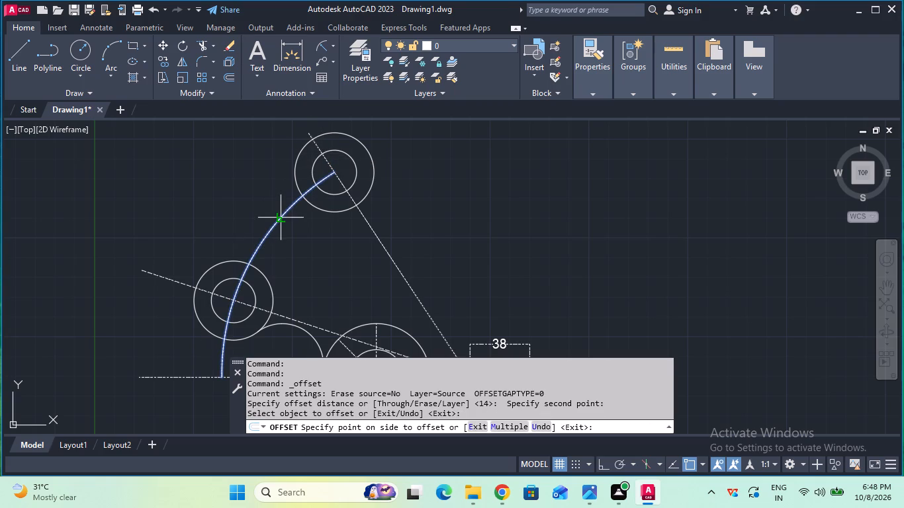
{"action": "left_click", "coordinate": [275, 209]}
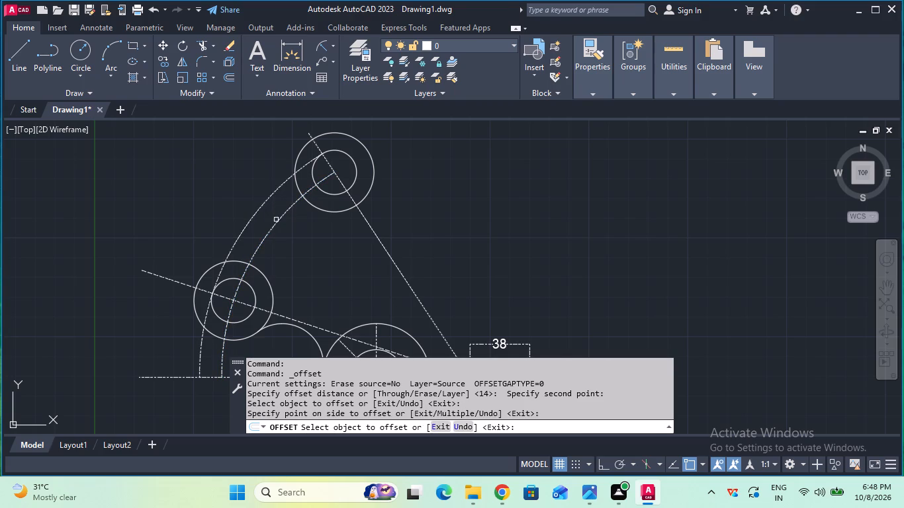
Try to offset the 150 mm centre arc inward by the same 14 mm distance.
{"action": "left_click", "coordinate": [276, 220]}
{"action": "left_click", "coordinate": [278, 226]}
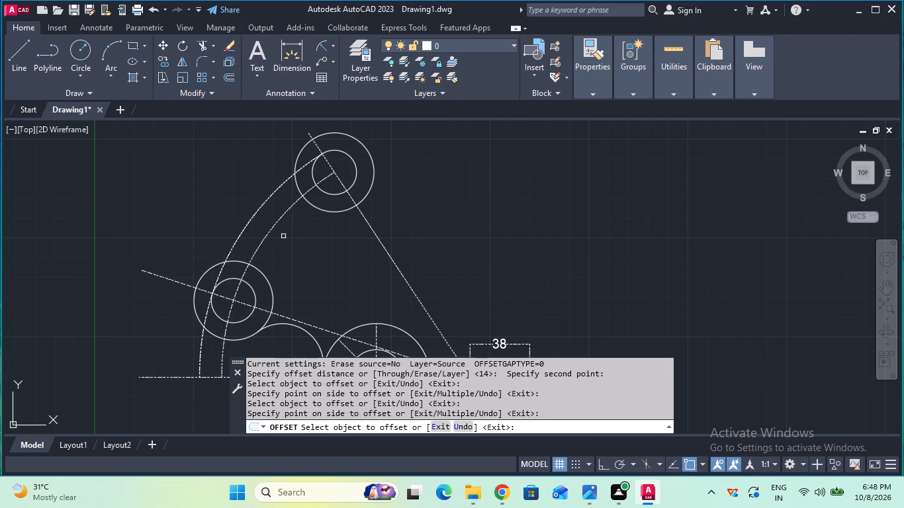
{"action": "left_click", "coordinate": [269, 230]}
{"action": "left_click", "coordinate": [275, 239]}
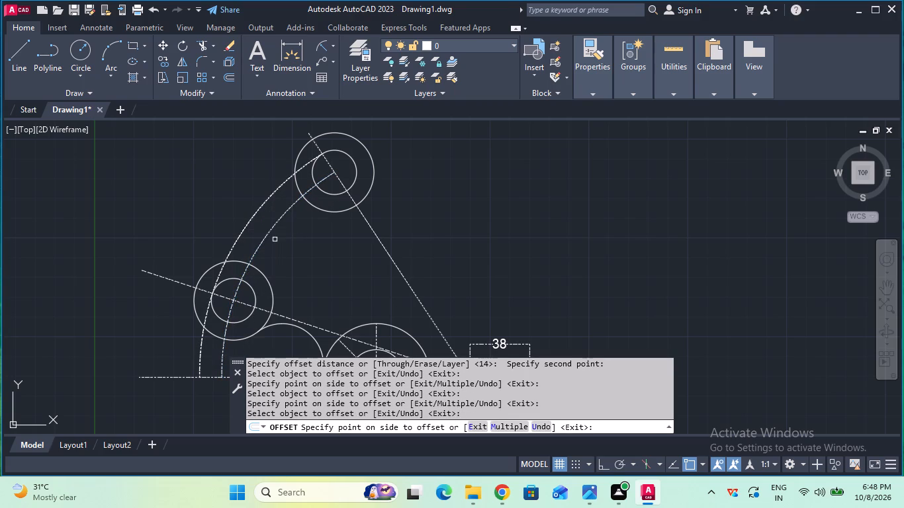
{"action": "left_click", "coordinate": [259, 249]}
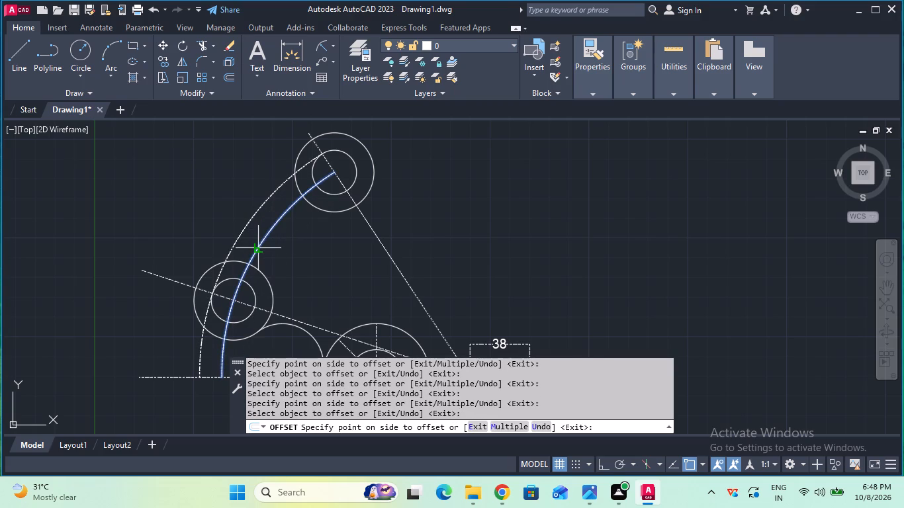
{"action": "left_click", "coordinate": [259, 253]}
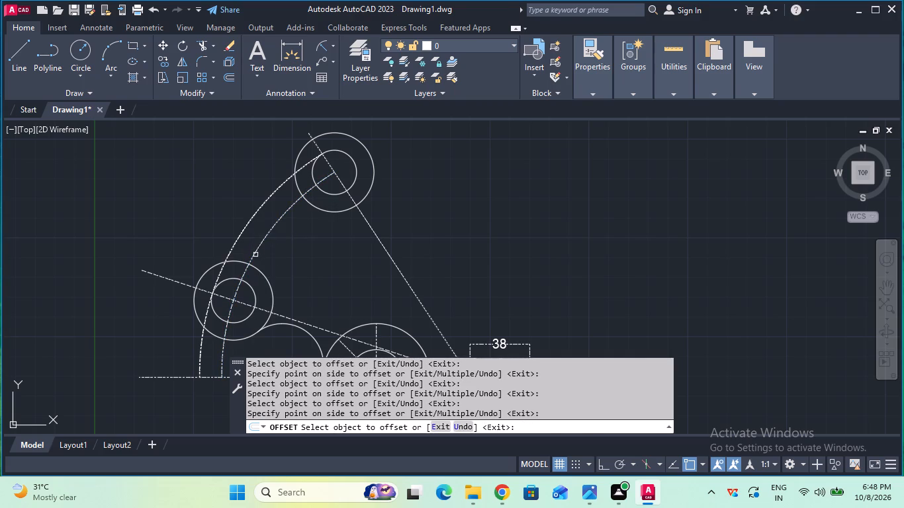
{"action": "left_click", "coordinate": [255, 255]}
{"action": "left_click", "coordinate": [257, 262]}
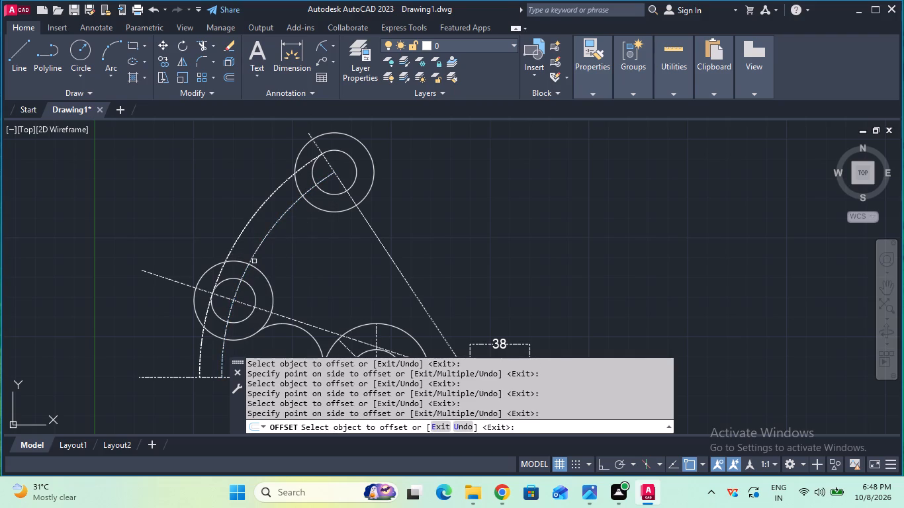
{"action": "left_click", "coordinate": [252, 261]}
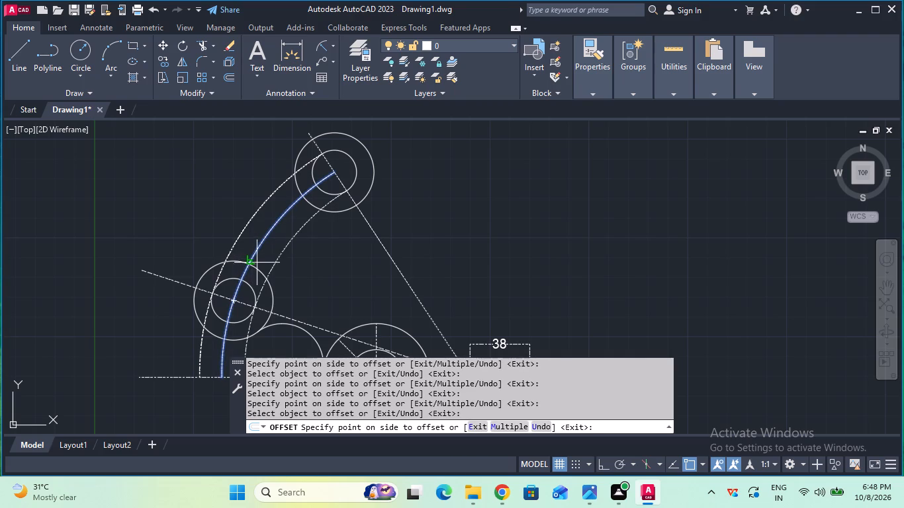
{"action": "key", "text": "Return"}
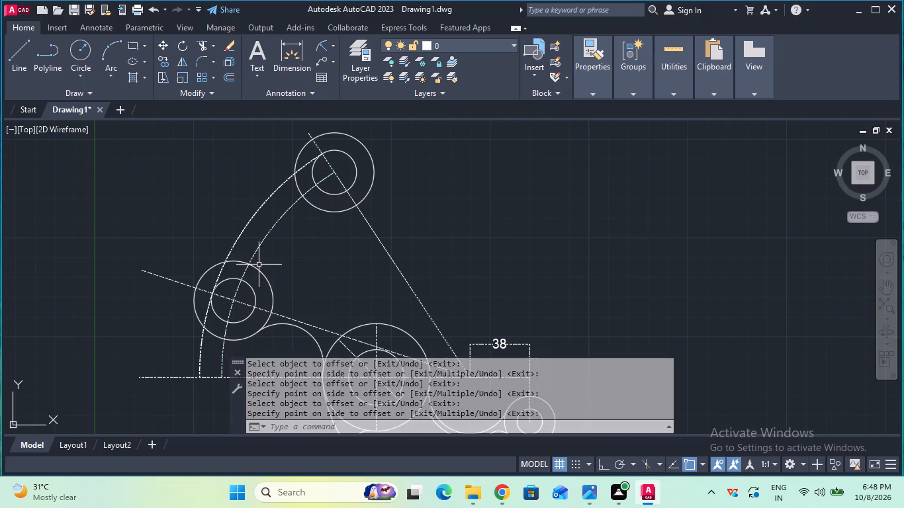
Draw a line from the lower circles' centre to the 14 mm circle, along the shallow inclined construction line.
{"action": "left_click", "coordinate": [29, 52]}
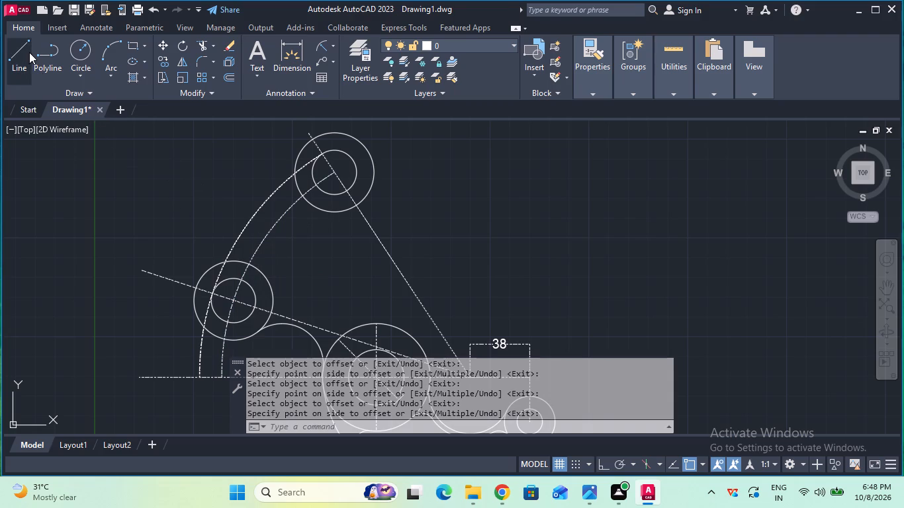
{"action": "left_click", "coordinate": [234, 304]}
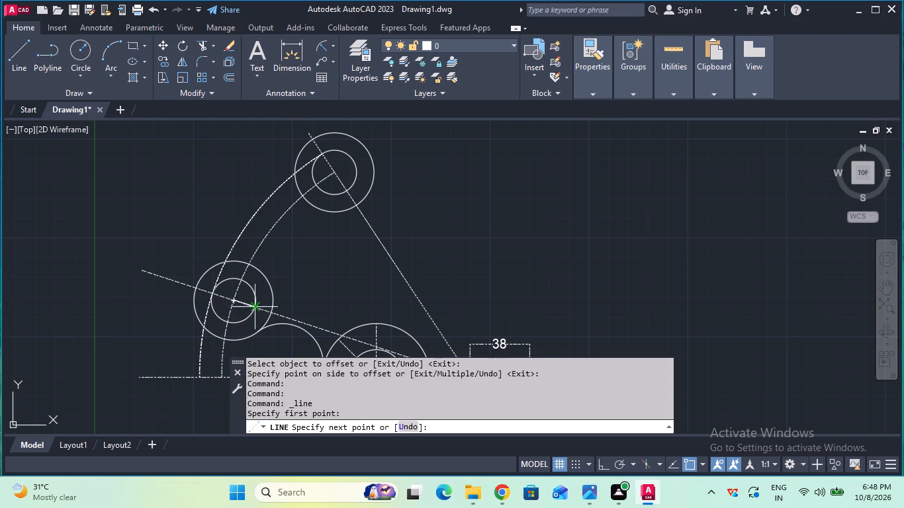
{"action": "left_click", "coordinate": [251, 308]}
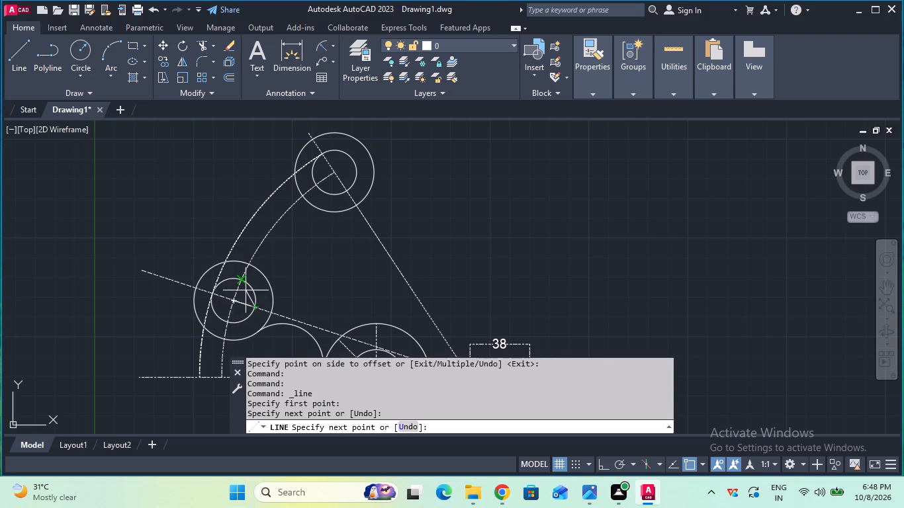
{"action": "key", "text": "Escape"}
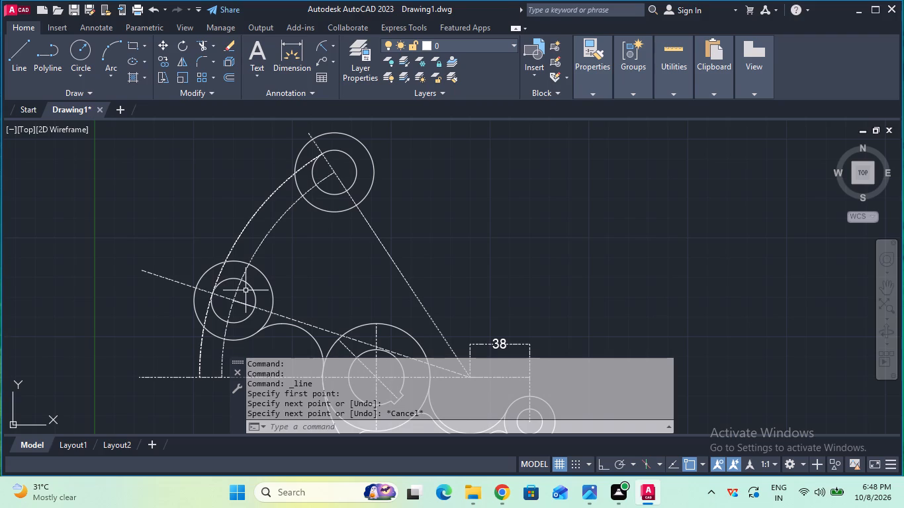
Offset the 150 mm centre arc inward by the 14 mm distance picked from the upper circles' centre to their inner circle.
{"action": "left_click", "coordinate": [227, 74]}
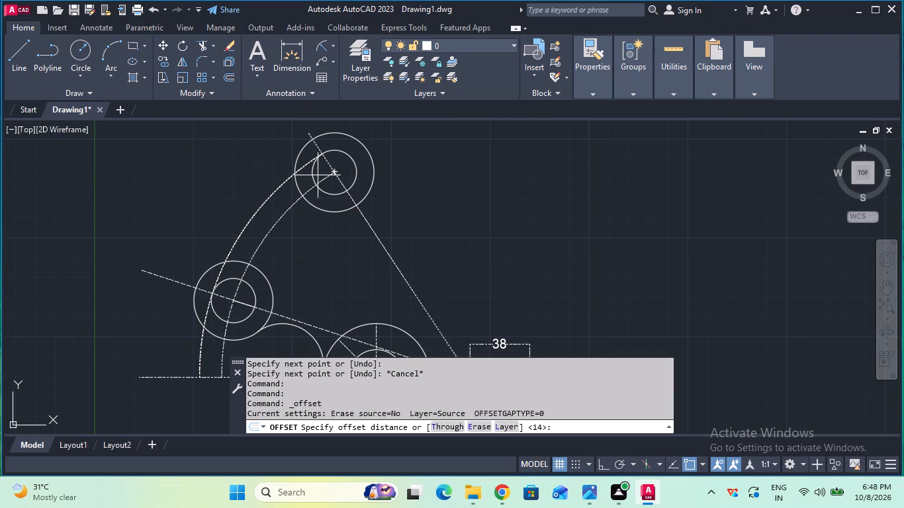
{"action": "left_click", "coordinate": [333, 173]}
{"action": "left_click", "coordinate": [347, 189]}
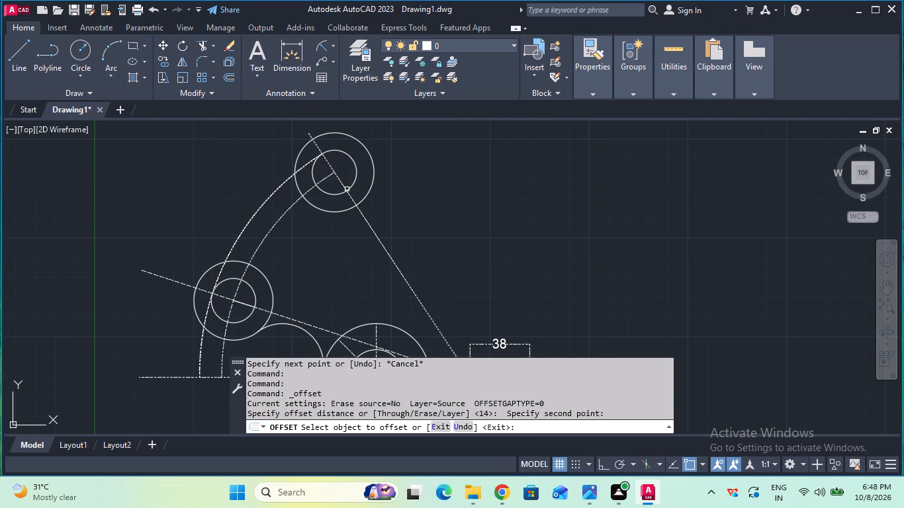
{"action": "left_click", "coordinate": [277, 224]}
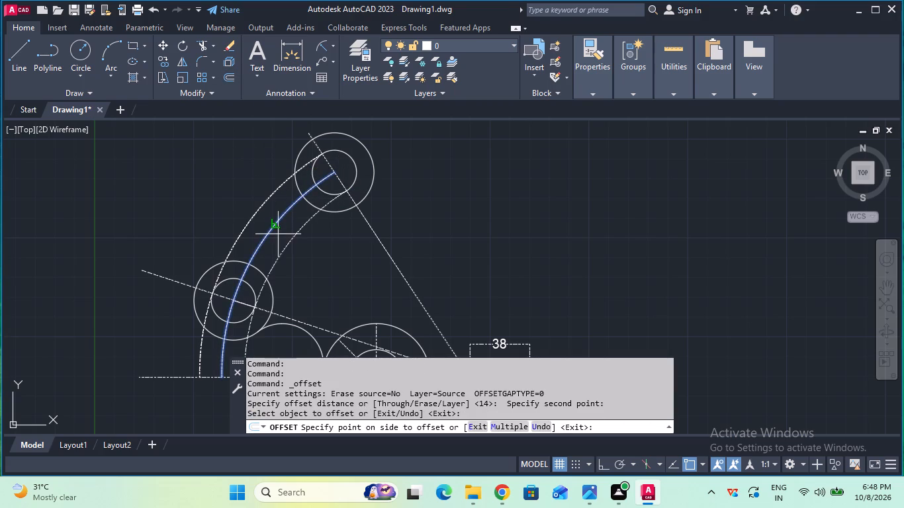
{"action": "left_click", "coordinate": [278, 234]}
{"action": "left_click", "coordinate": [269, 228]}
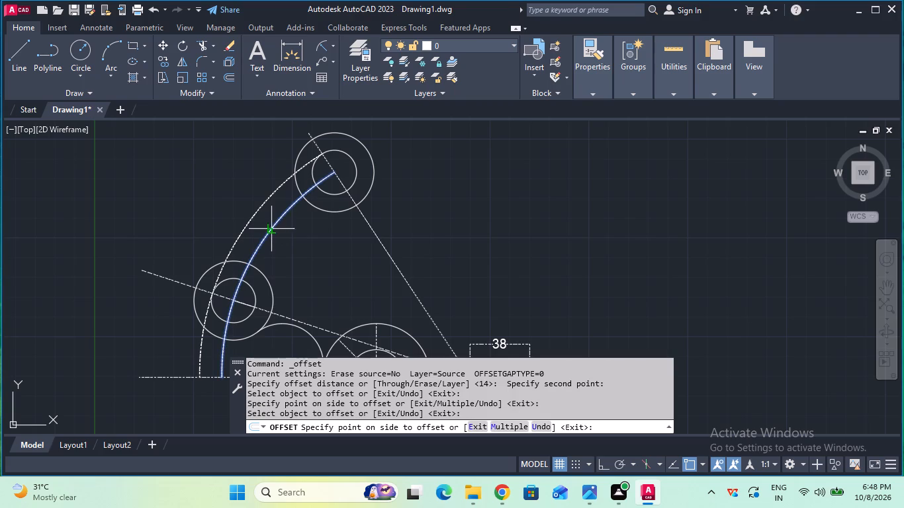
{"action": "left_click", "coordinate": [283, 239]}
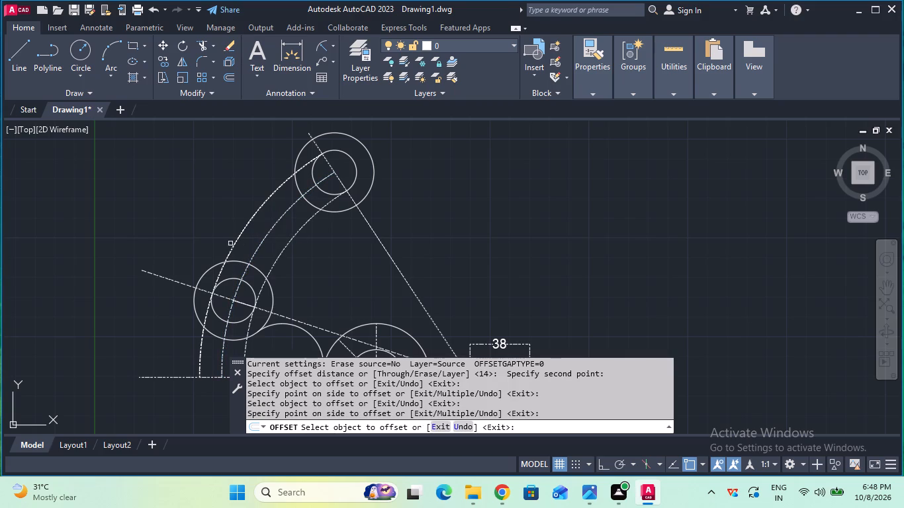
{"action": "key", "text": "Escape"}
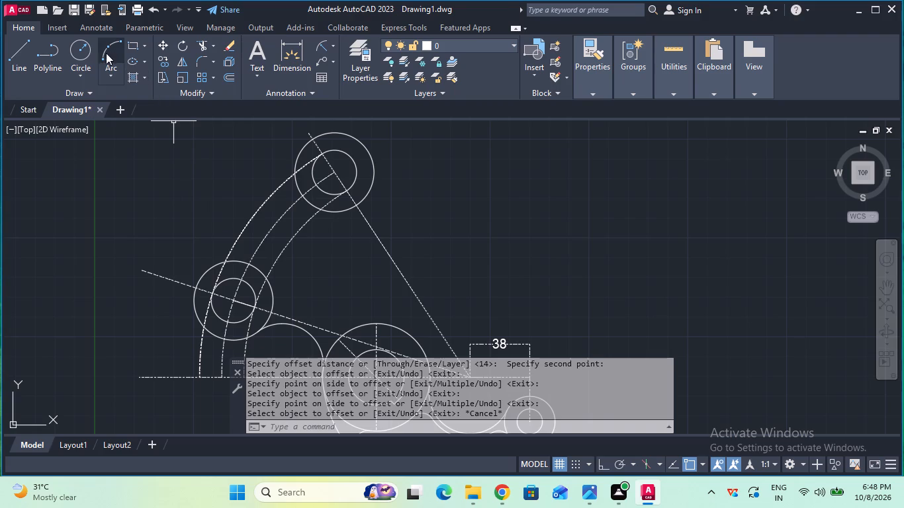
Offset the outer slot arc outward and the inner slot arc inward by the gap picked between the lower 14 mm and 25 mm circles.
{"action": "left_click", "coordinate": [226, 81]}
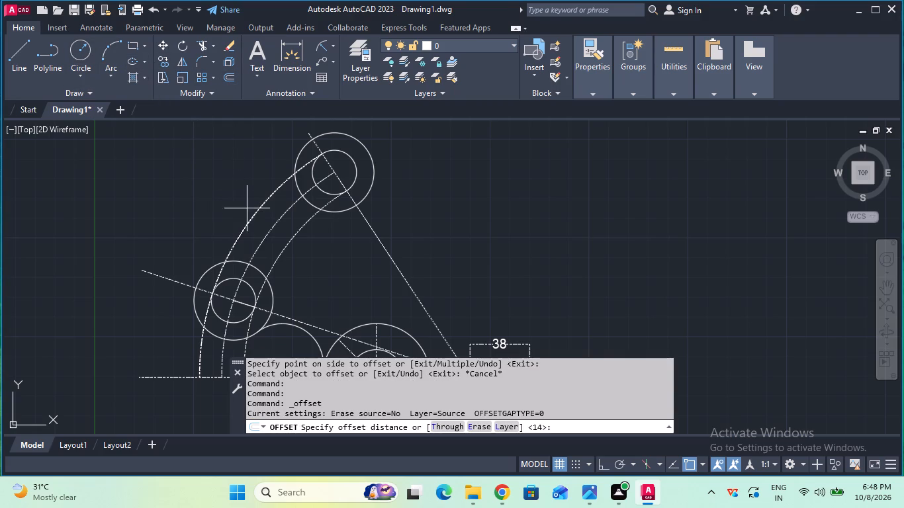
{"action": "left_click", "coordinate": [226, 75]}
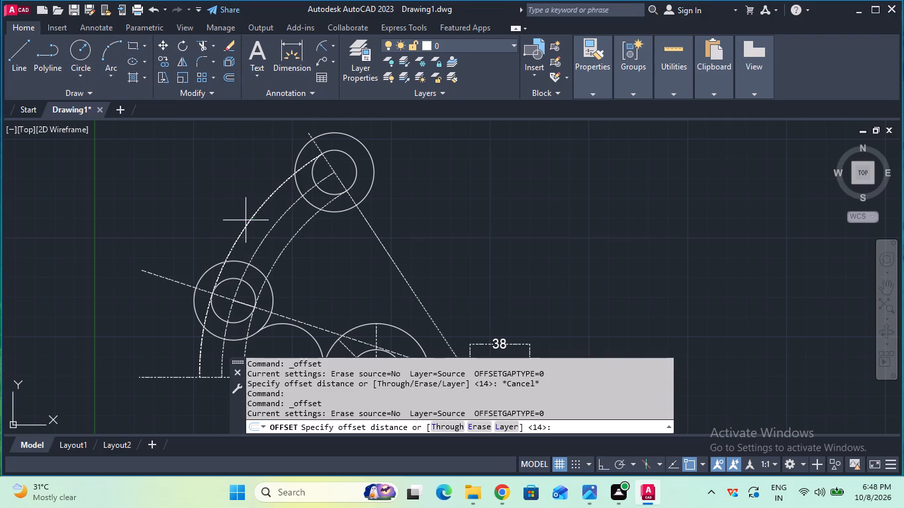
{"action": "left_click", "coordinate": [210, 292]}
{"action": "left_click", "coordinate": [193, 289]}
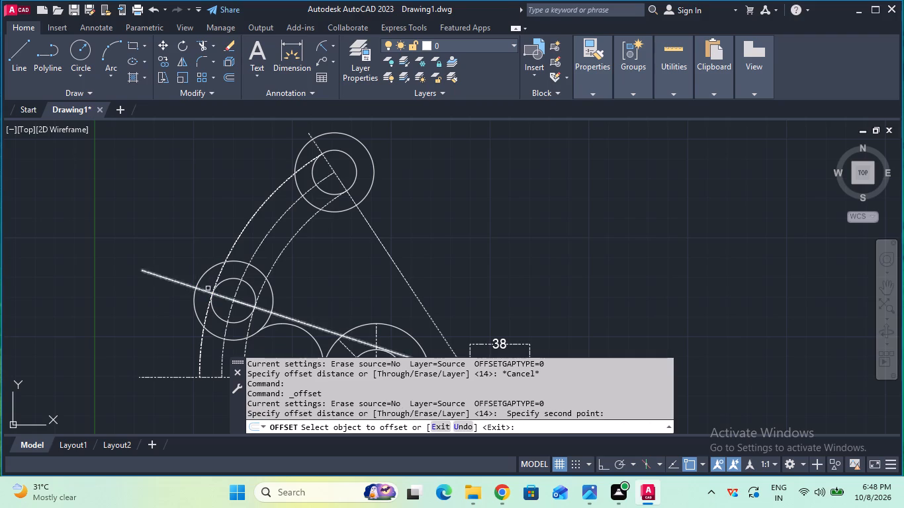
{"action": "left_click", "coordinate": [219, 275]}
{"action": "left_click", "coordinate": [208, 269]}
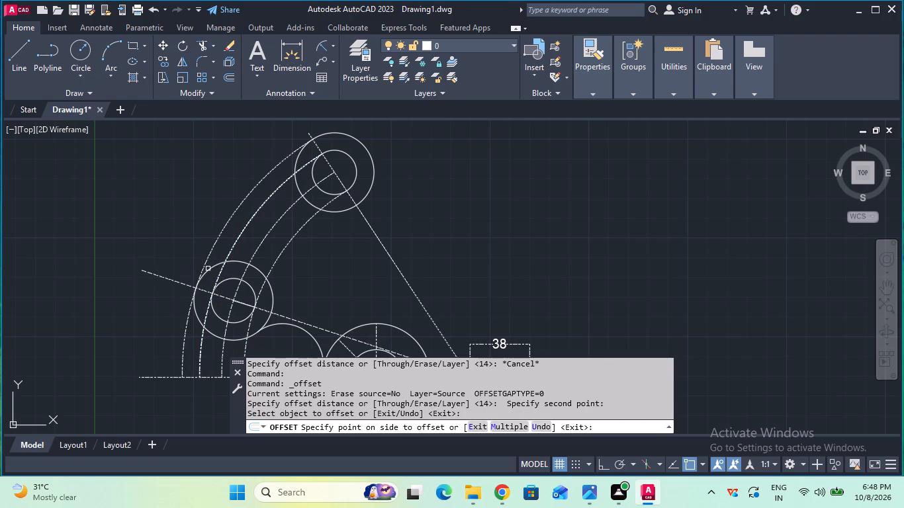
{"action": "left_click", "coordinate": [266, 274]}
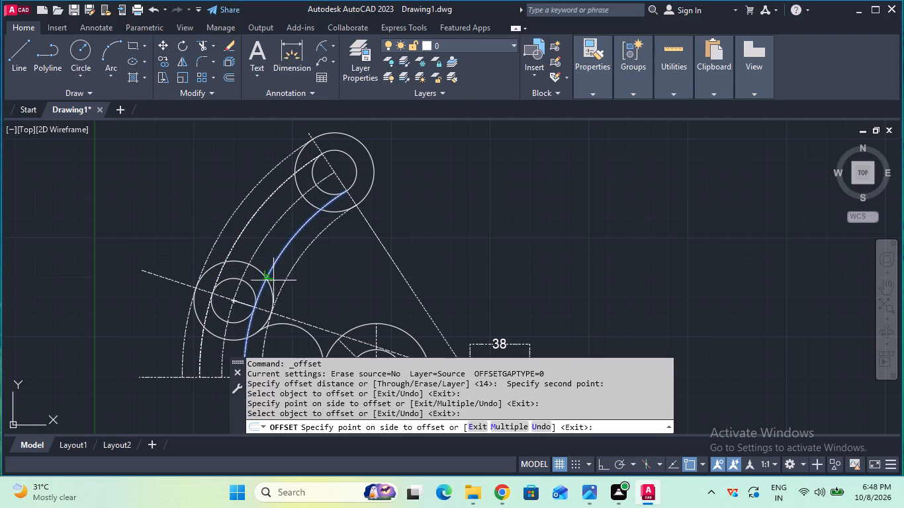
{"action": "left_click", "coordinate": [281, 286]}
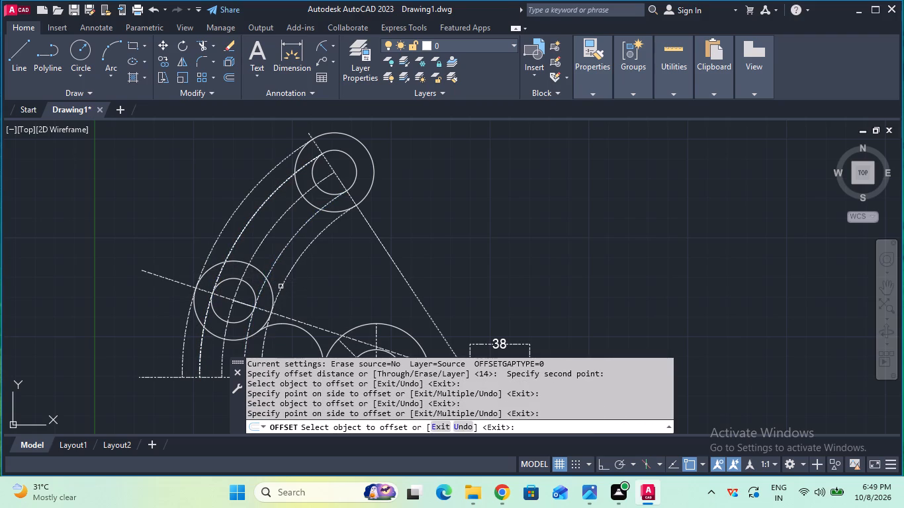
{"action": "key", "text": "Escape"}
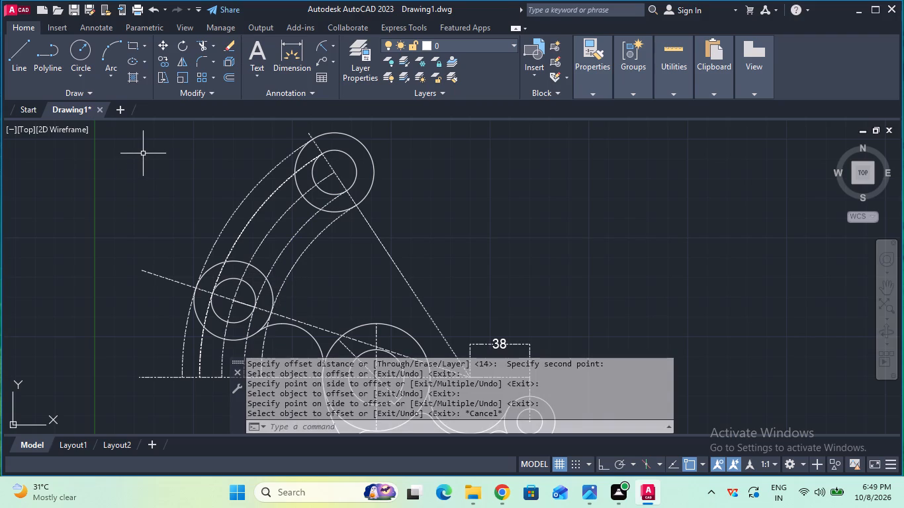
Trim the ends of the centre arc and its four offset arcs that extend below the lower 25 mm circle.
{"action": "middle_click_drag", "start_coordinate": [165, 224], "coordinate": [159, 152]}
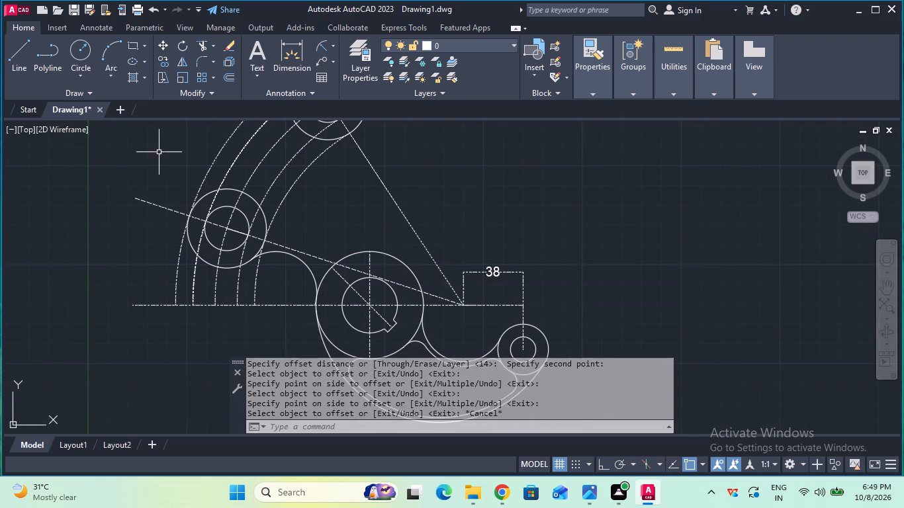
{"action": "left_click", "coordinate": [204, 50]}
{"action": "left_click_drag", "start_coordinate": [159, 282], "coordinate": [202, 281]}
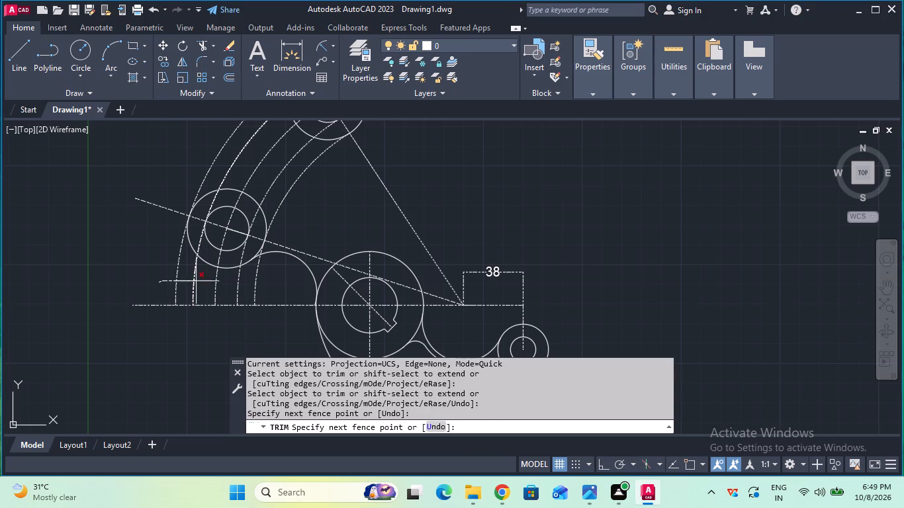
{"action": "left_click_drag", "start_coordinate": [202, 281], "coordinate": [260, 280]}
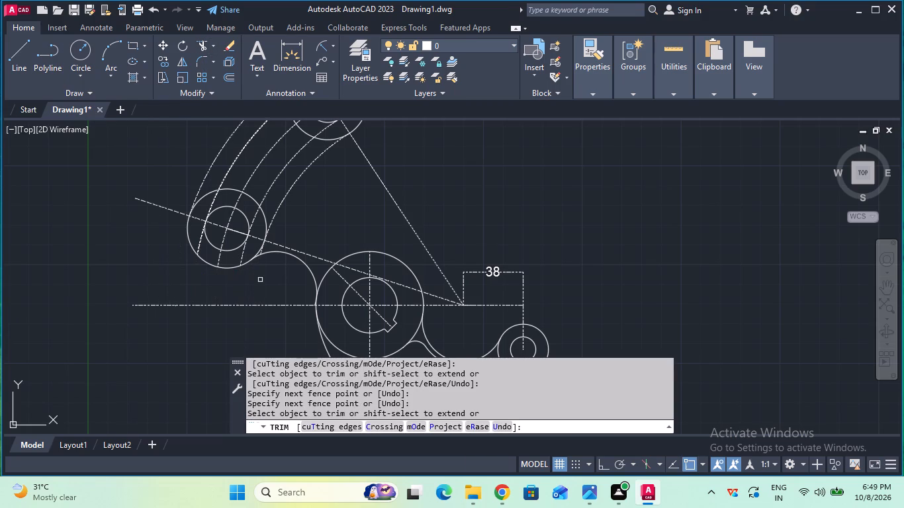
{"action": "scroll", "coordinate": [260, 280], "scroll_direction": "up", "scroll_amount": 2}
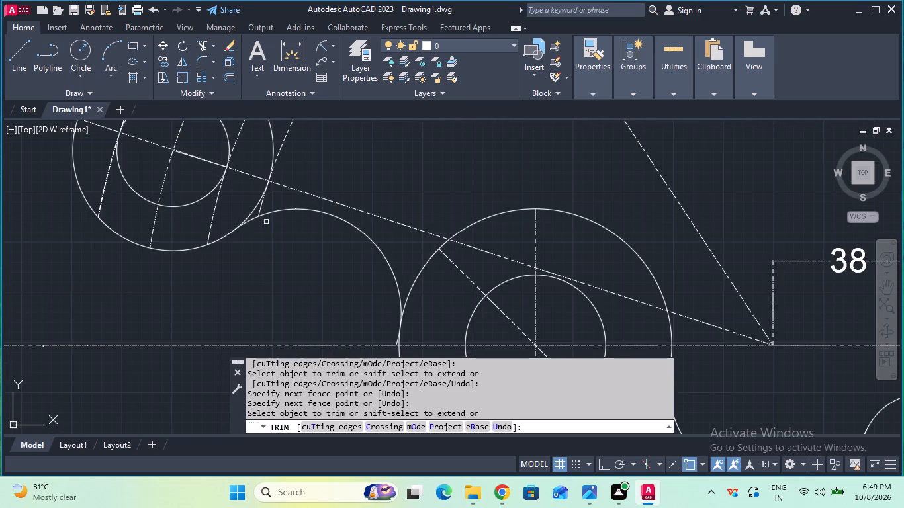
{"action": "left_click", "coordinate": [258, 209]}
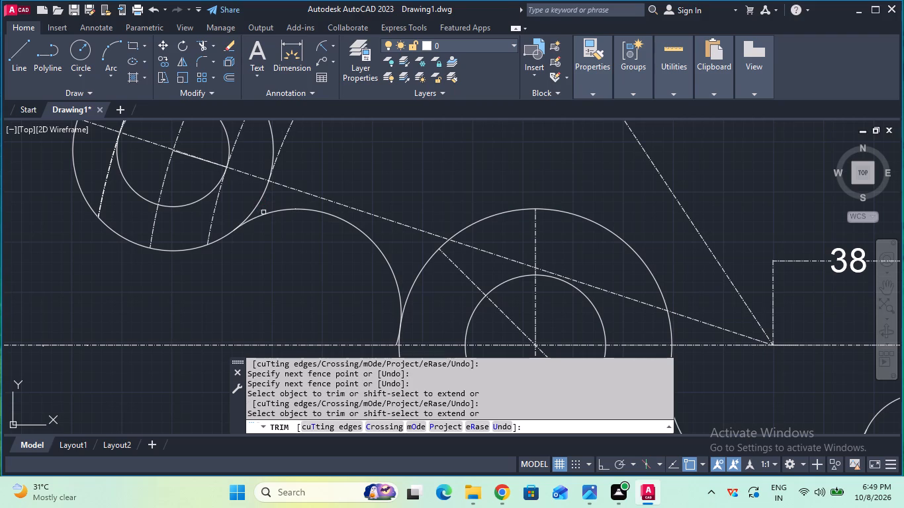
Trim the leftover ends of the two slot arcs inside the lower 25 mm circle, leaving the centre arc's end.
{"action": "scroll", "coordinate": [291, 263], "scroll_direction": "down", "scroll_amount": 2}
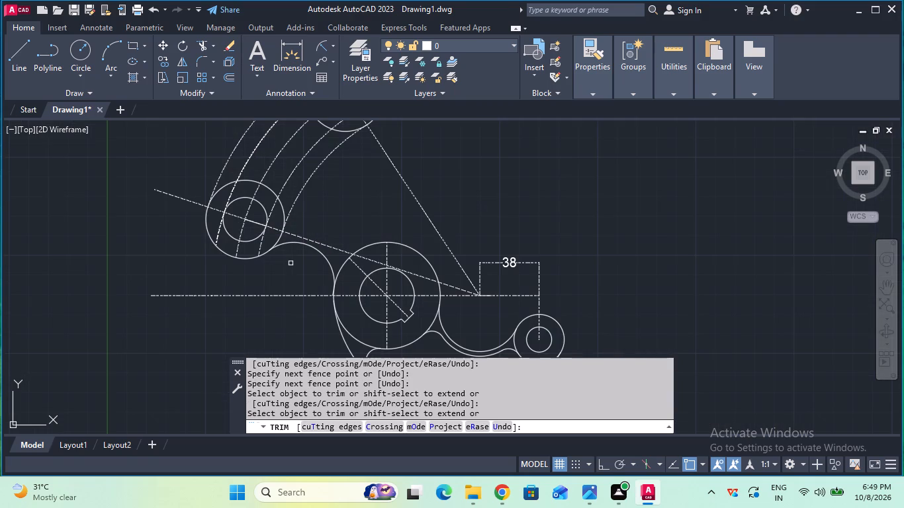
{"action": "scroll", "coordinate": [291, 263], "scroll_direction": "down", "scroll_amount": 1}
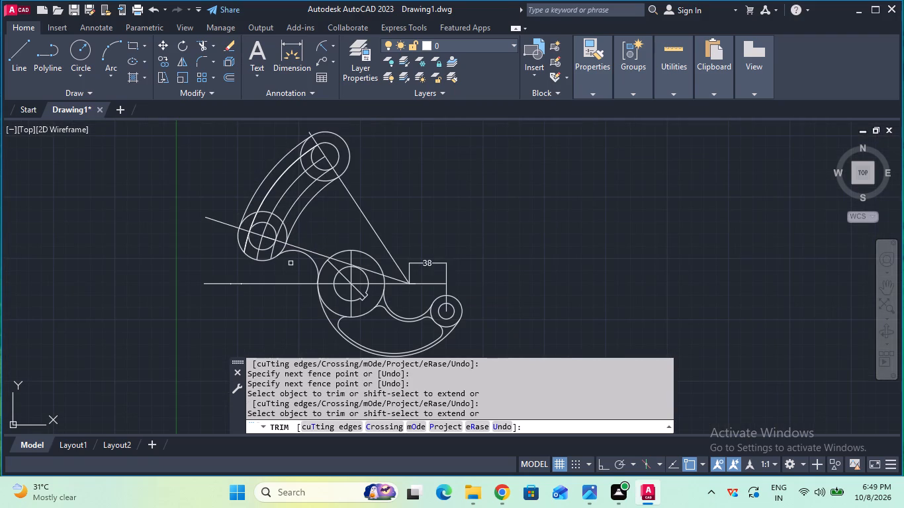
{"action": "scroll", "coordinate": [291, 263], "scroll_direction": "up", "scroll_amount": 1}
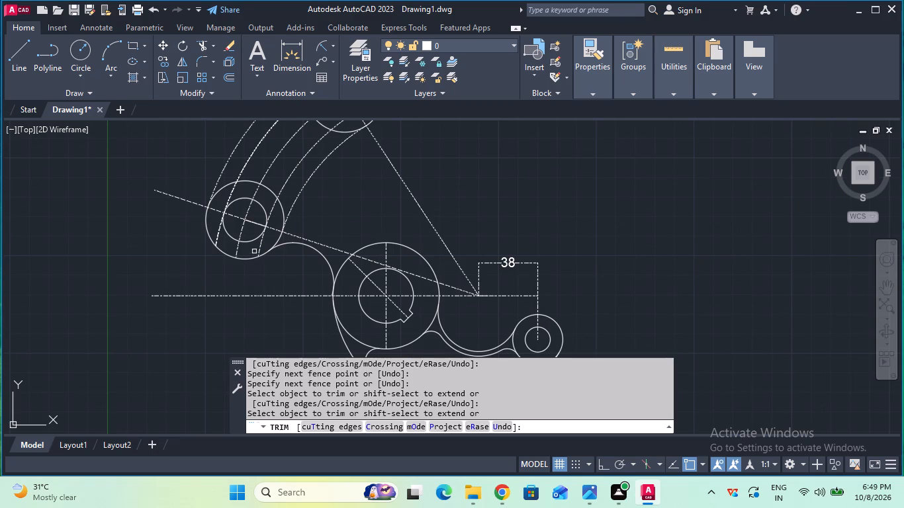
{"action": "left_click", "coordinate": [260, 246]}
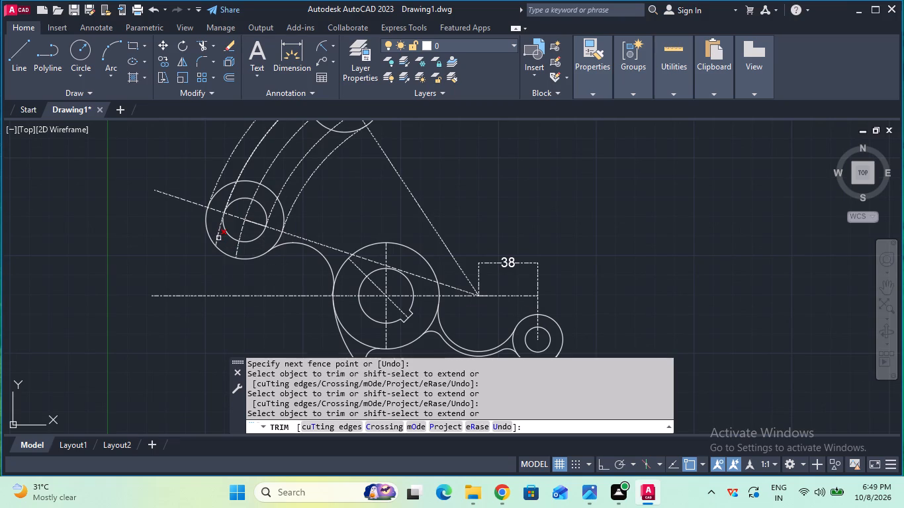
{"action": "left_click", "coordinate": [218, 238]}
{"action": "left_click", "coordinate": [217, 234]}
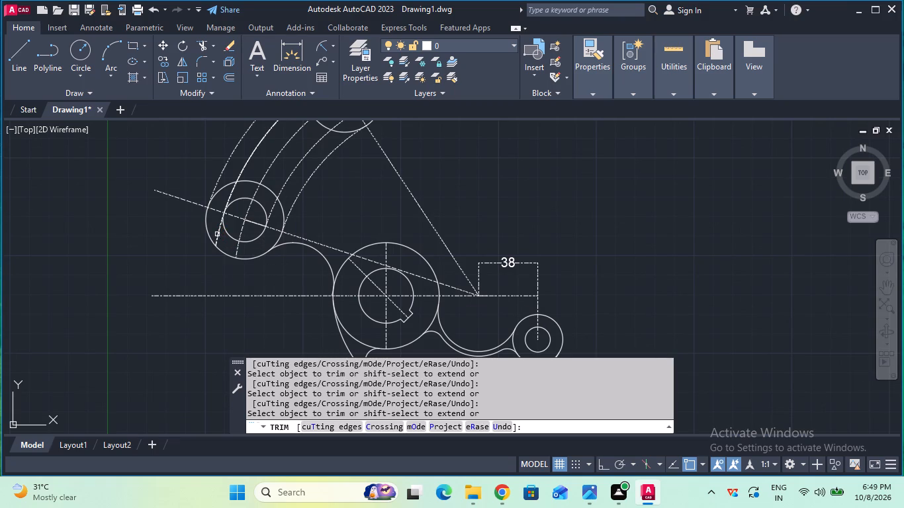
{"action": "left_click", "coordinate": [214, 228]}
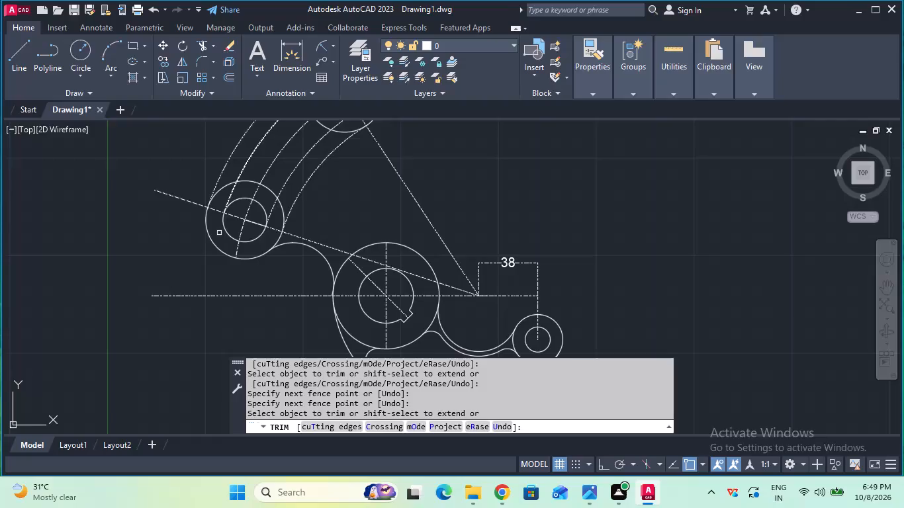
{"action": "key", "text": "Escape"}
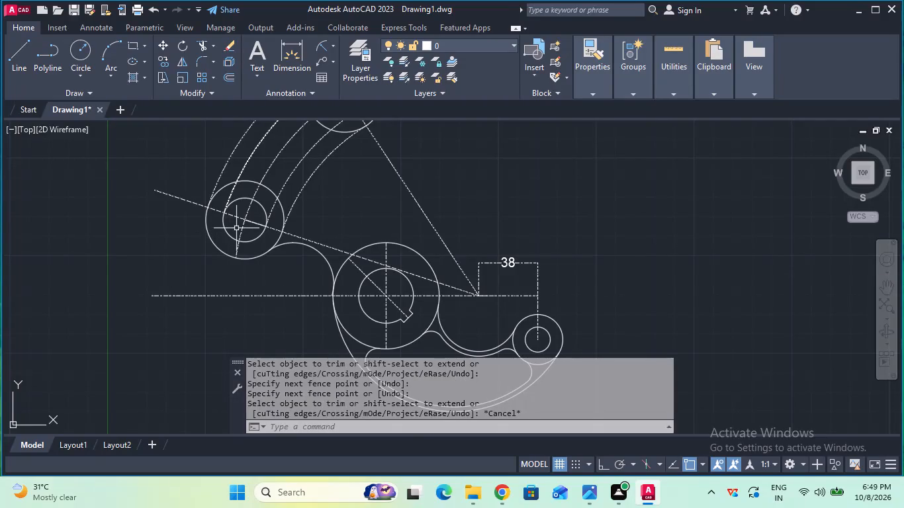
Change the linetype of the outermost arm arc and the outer slot arc to ByBlock.
{"action": "middle_click_drag", "start_coordinate": [328, 213], "coordinate": [339, 297]}
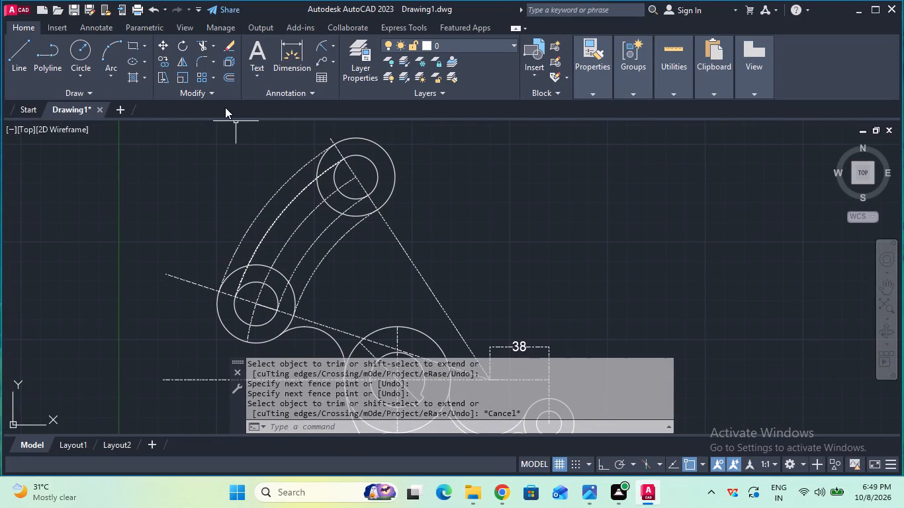
{"action": "left_click", "coordinate": [267, 200]}
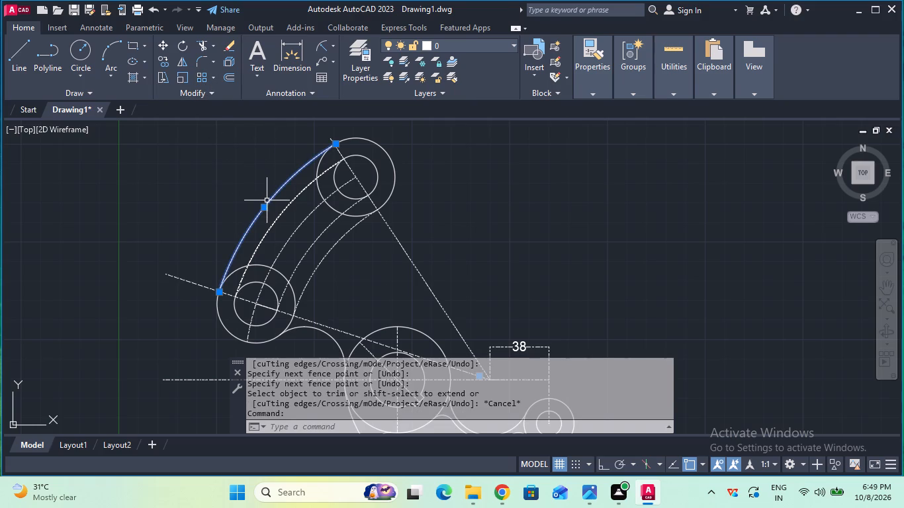
{"action": "type", "text": "pr"}
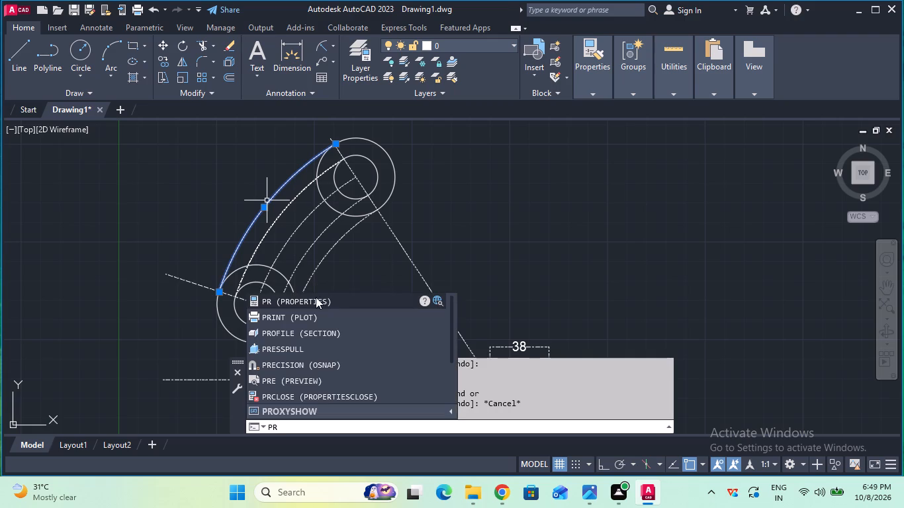
{"action": "left_click", "coordinate": [316, 297]}
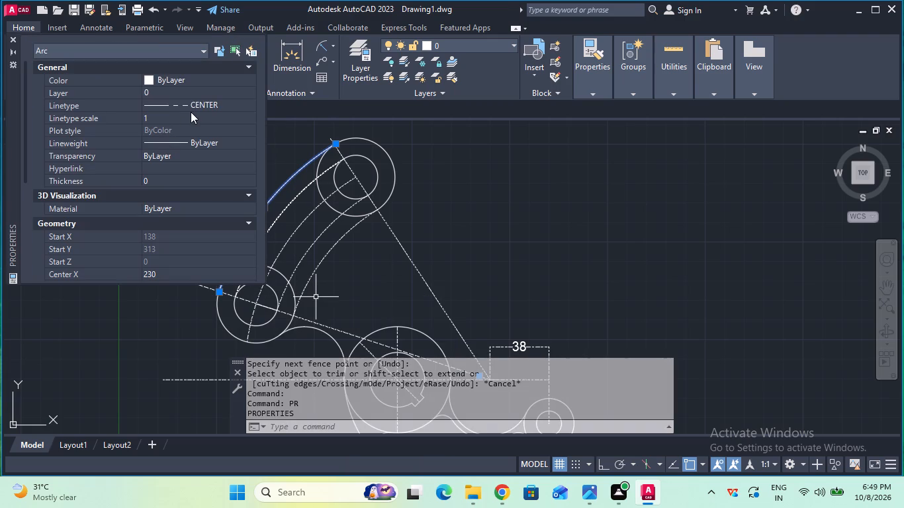
{"action": "left_click", "coordinate": [195, 108]}
{"action": "left_click", "coordinate": [195, 108]}
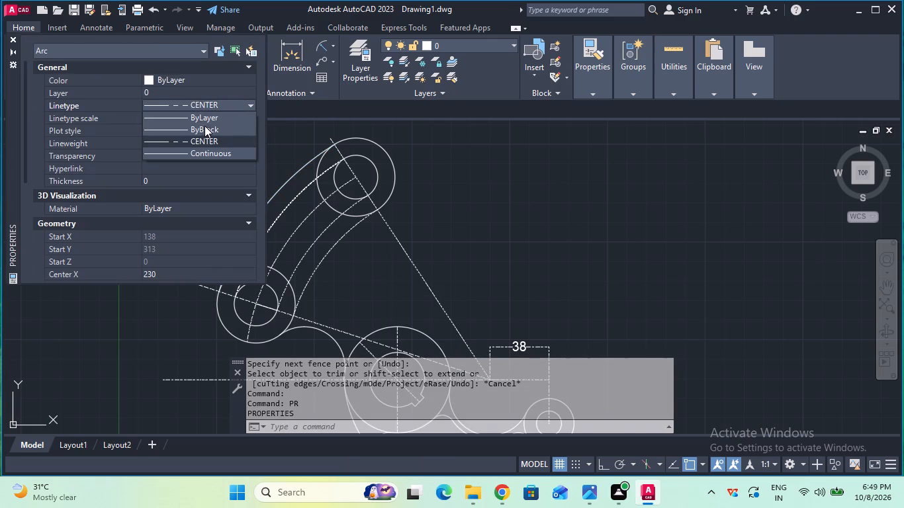
{"action": "left_click", "coordinate": [204, 126]}
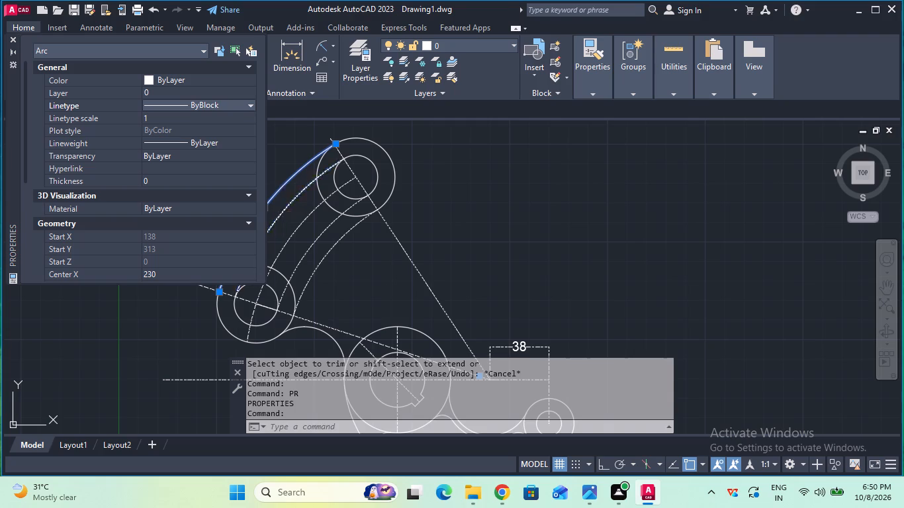
{"action": "left_click", "coordinate": [283, 212]}
{"action": "left_click", "coordinate": [220, 106]}
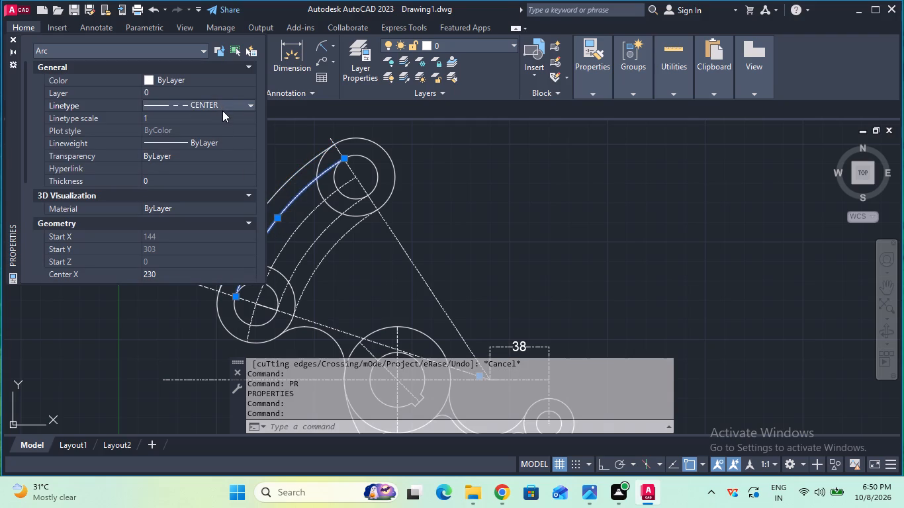
{"action": "left_click", "coordinate": [227, 106]}
{"action": "left_click", "coordinate": [227, 127]}
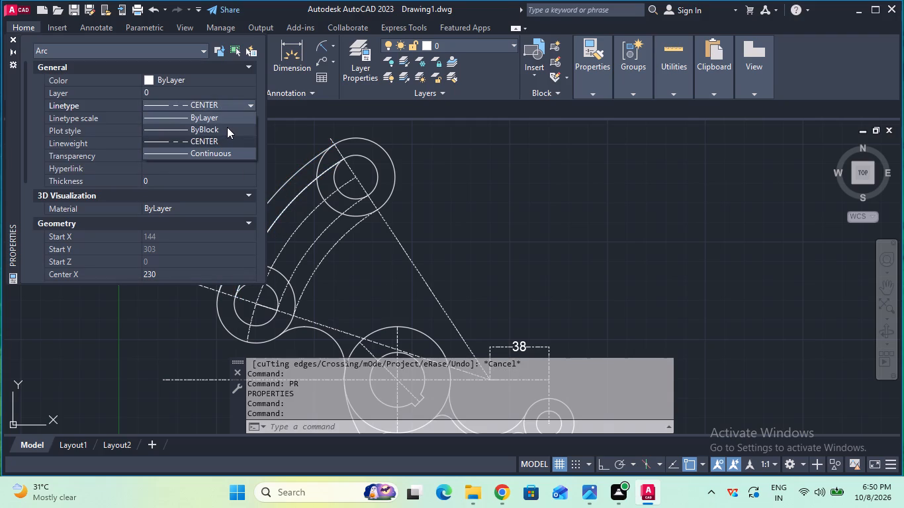
Change the linetype of the inner slot arc and the innermost arm arc to ByBlock, and close the properties.
{"action": "left_click", "coordinate": [314, 242]}
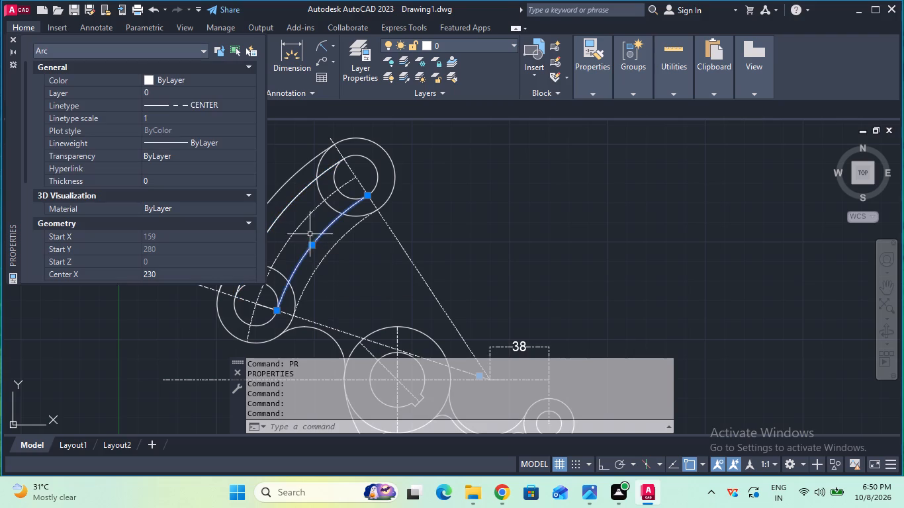
{"action": "left_click", "coordinate": [226, 105]}
{"action": "left_click", "coordinate": [226, 105]}
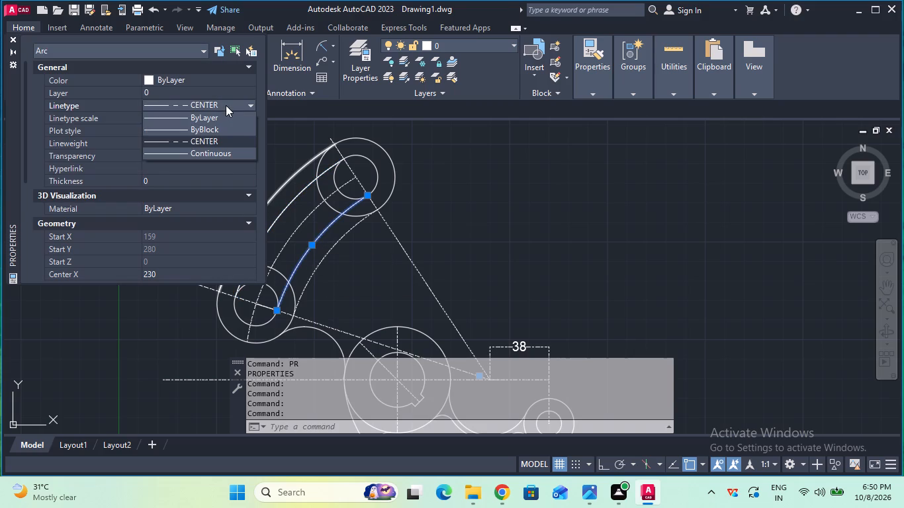
{"action": "left_click", "coordinate": [226, 126]}
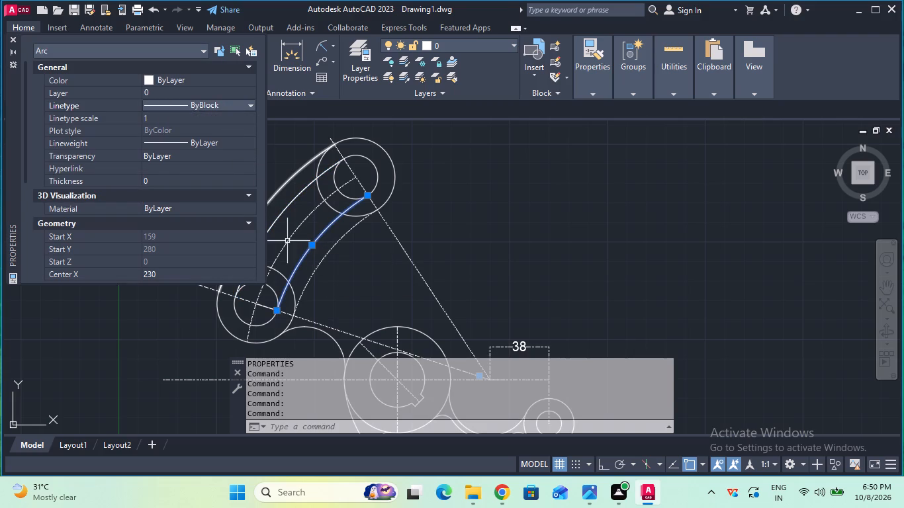
{"action": "left_click", "coordinate": [319, 267]}
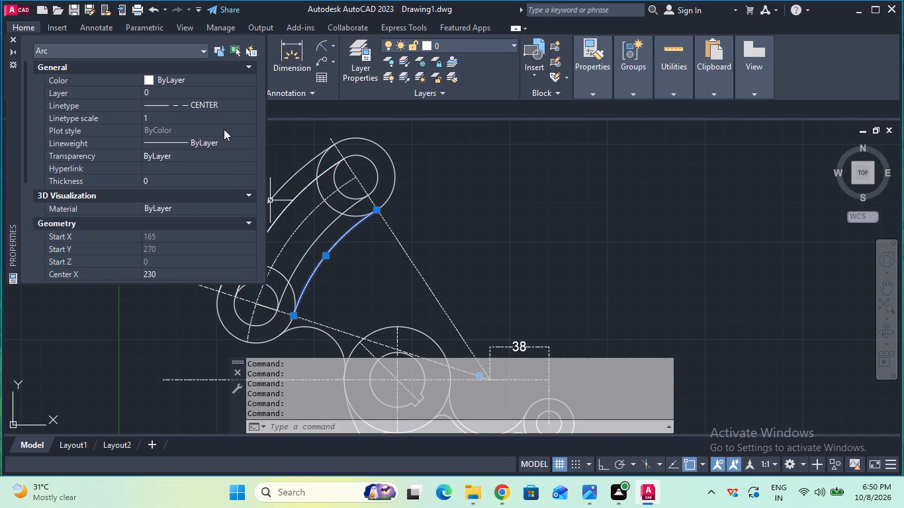
{"action": "left_click", "coordinate": [219, 105]}
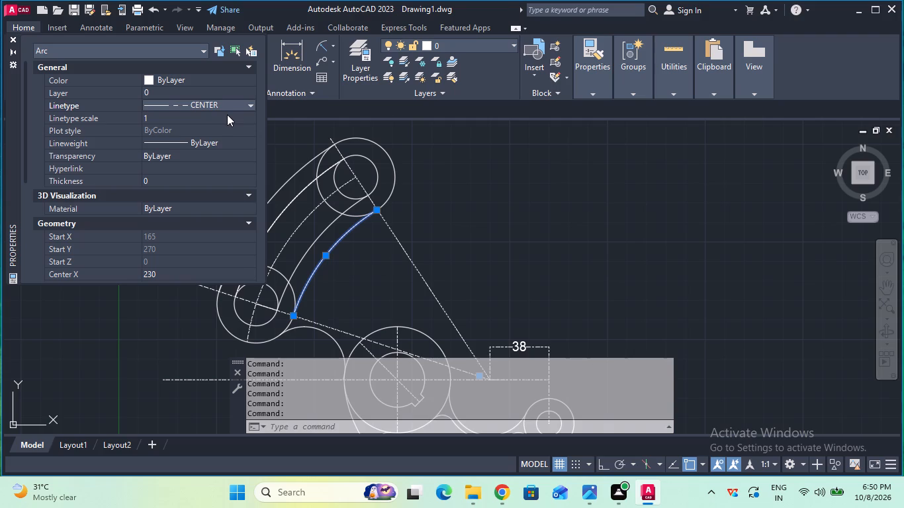
{"action": "left_click", "coordinate": [226, 106]}
{"action": "left_click", "coordinate": [230, 128]}
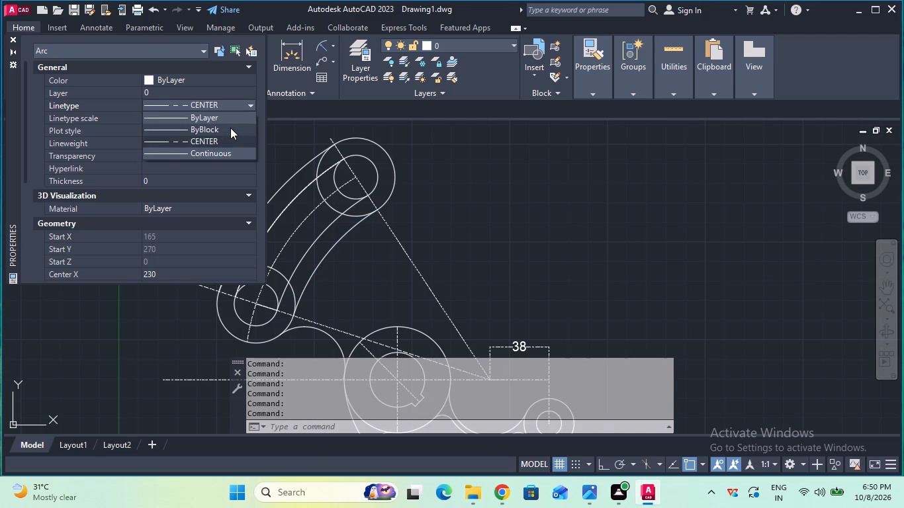
{"action": "key", "text": "Escape"}
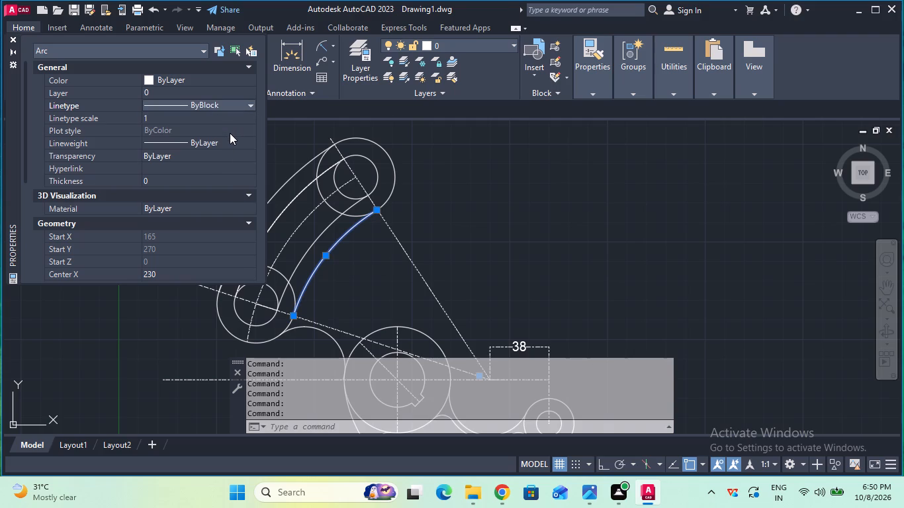
{"action": "left_click", "coordinate": [11, 36]}
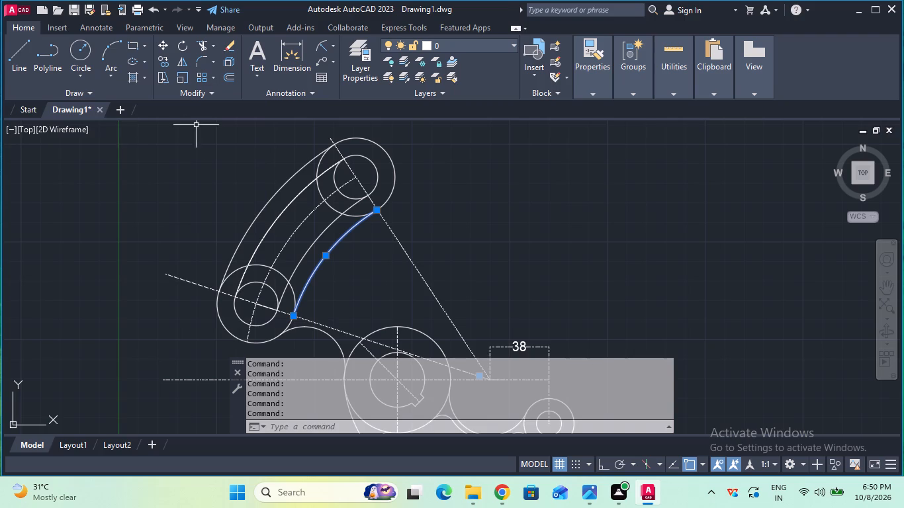
Trim the parts of the outer and inner circles that cross the curved arm and slot at their lower end.
{"action": "left_click", "coordinate": [201, 48]}
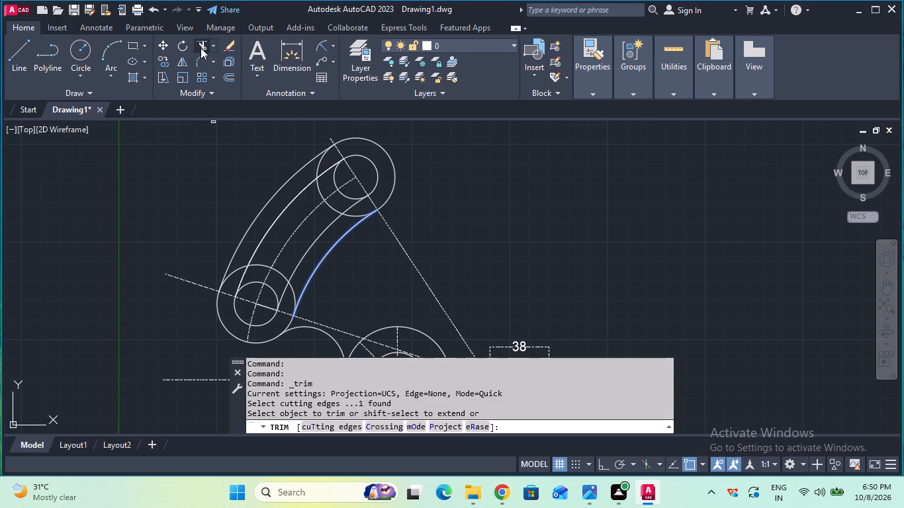
{"action": "key", "text": "Escape"}
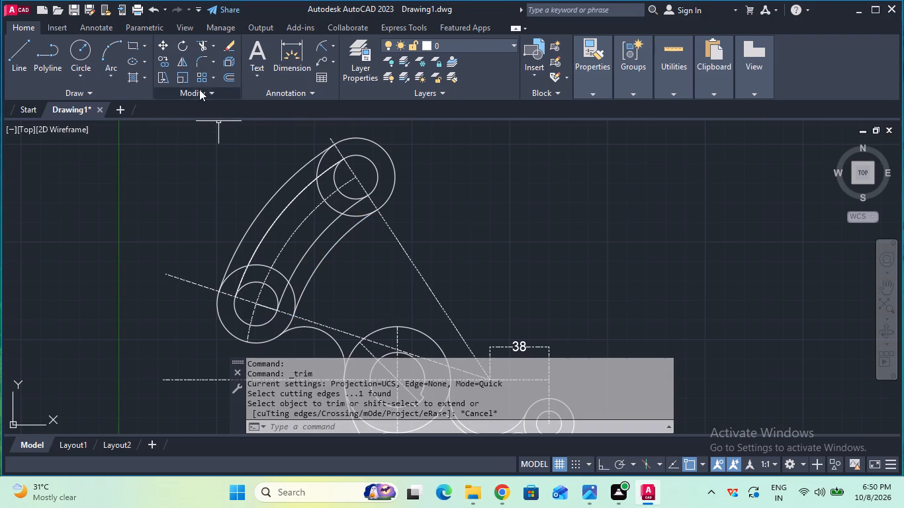
{"action": "left_click", "coordinate": [199, 46]}
{"action": "left_click", "coordinate": [235, 273]}
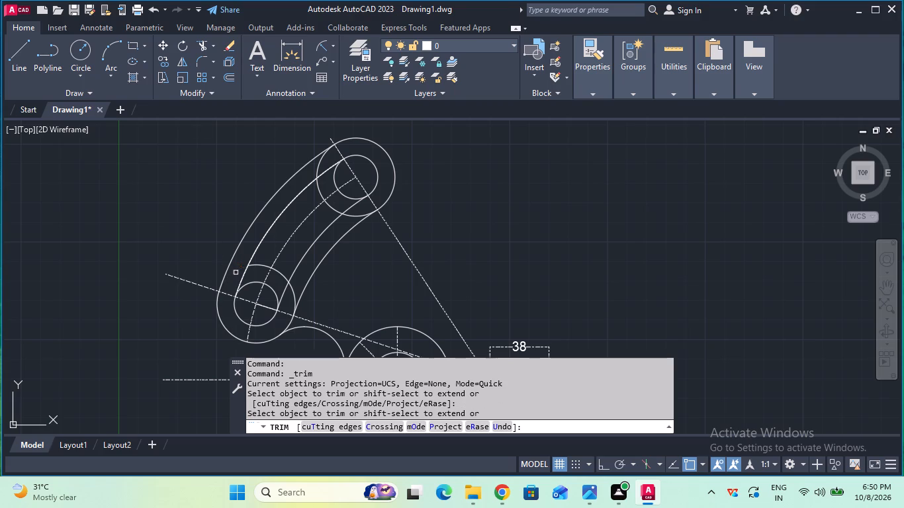
{"action": "left_click", "coordinate": [265, 266]}
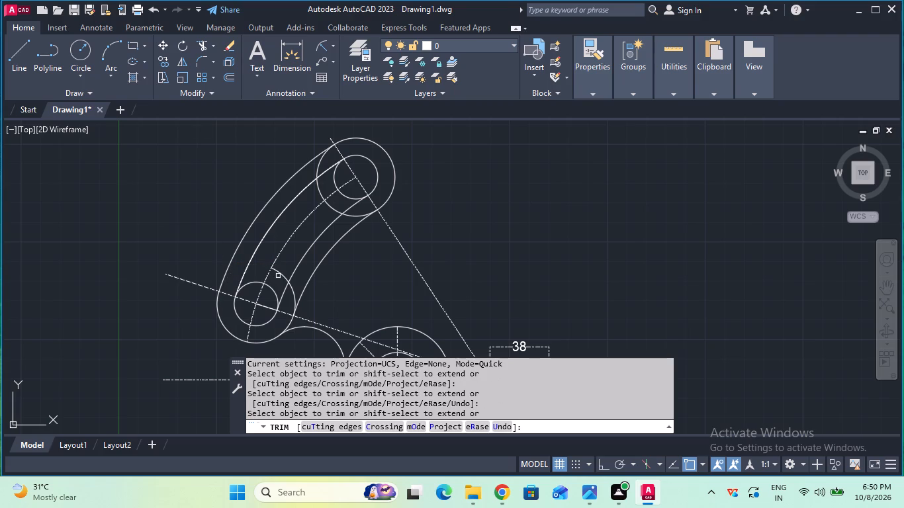
{"action": "left_click", "coordinate": [278, 276]}
{"action": "left_click", "coordinate": [280, 273]}
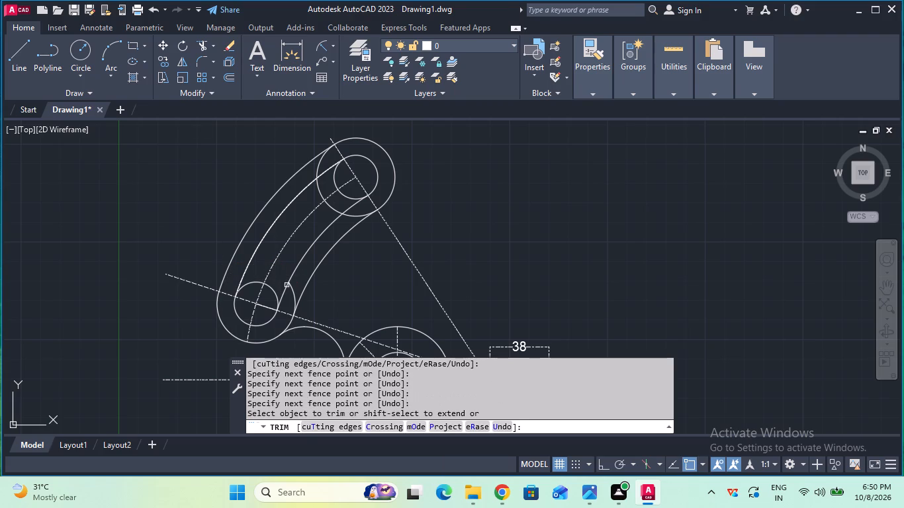
{"action": "left_click", "coordinate": [293, 292]}
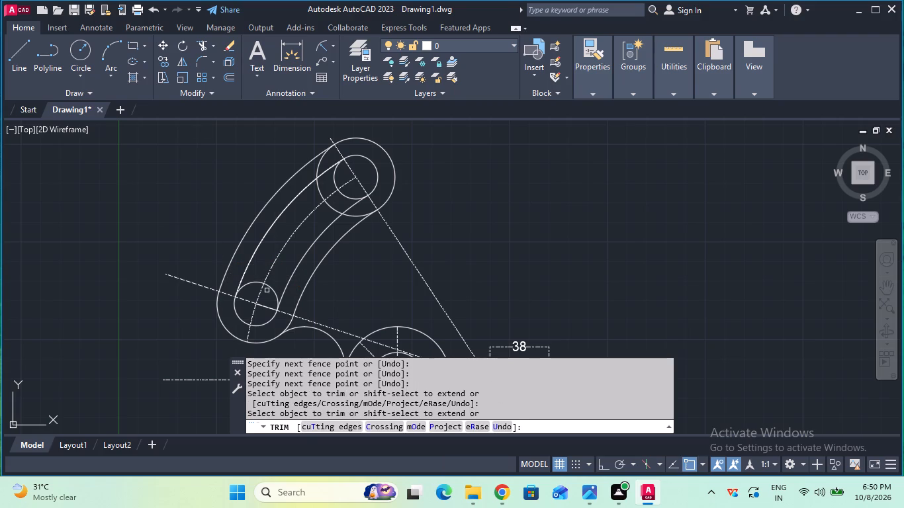
{"action": "left_click", "coordinate": [271, 290]}
{"action": "left_click", "coordinate": [255, 282]}
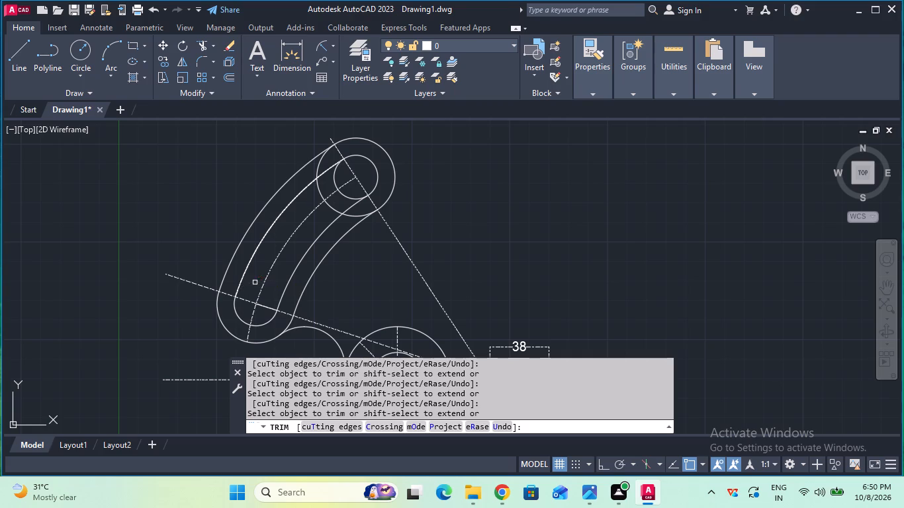
Trim the parts of the outer and inner circles that cross the curved arm and slot at their upper end.
{"action": "left_click", "coordinate": [320, 193]}
{"action": "left_click", "coordinate": [330, 205]}
{"action": "left_click", "coordinate": [349, 218]}
{"action": "left_click", "coordinate": [319, 169]}
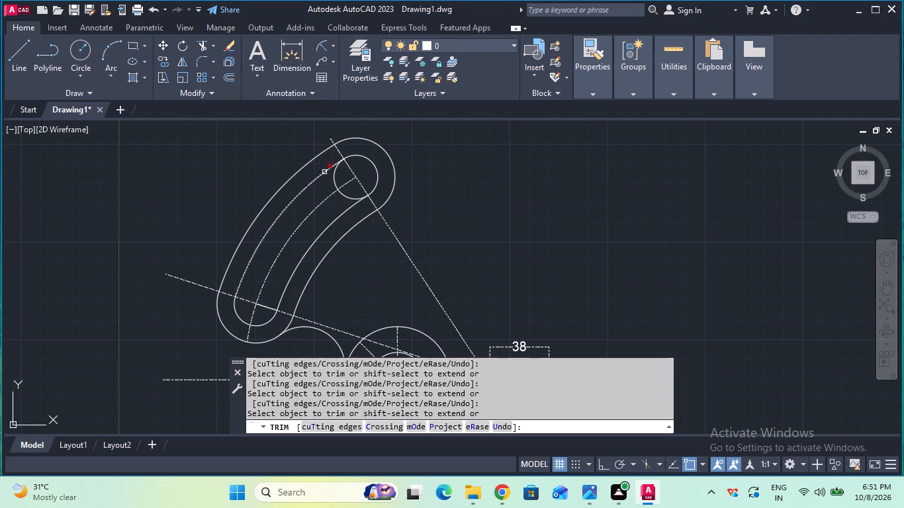
{"action": "left_click", "coordinate": [334, 181]}
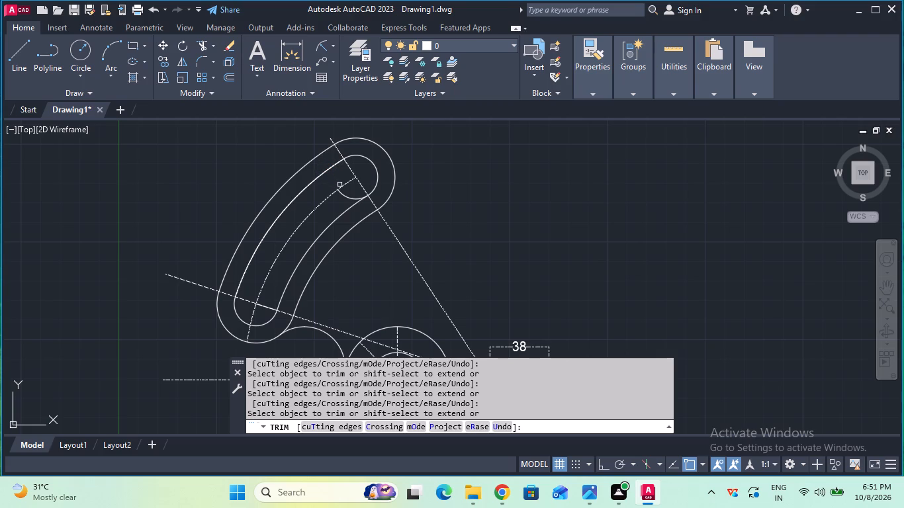
{"action": "left_click", "coordinate": [343, 192]}
{"action": "key", "text": "Escape"}
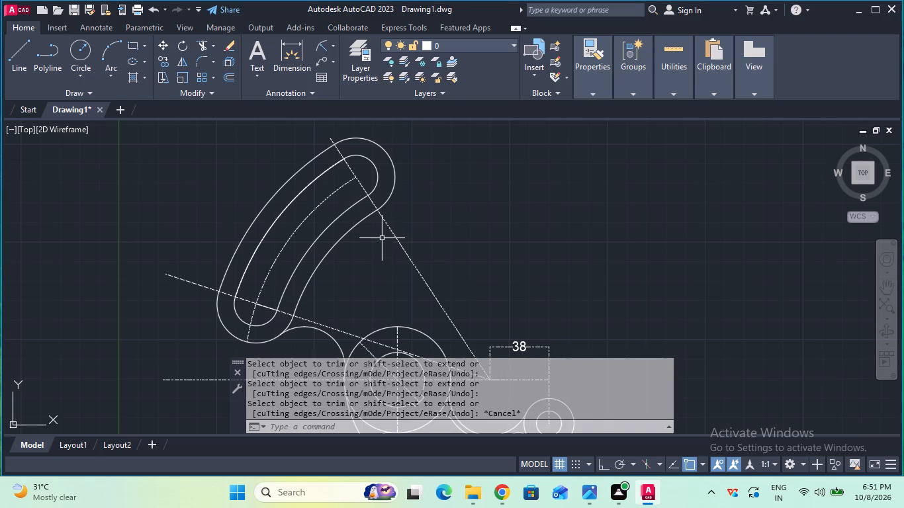
Draw a tangent-tangent-radius circle of radius 104 mm touching the arm's upper outer end arc and the hub's outer circle.
{"action": "middle_click_drag", "start_coordinate": [393, 282], "coordinate": [369, 210]}
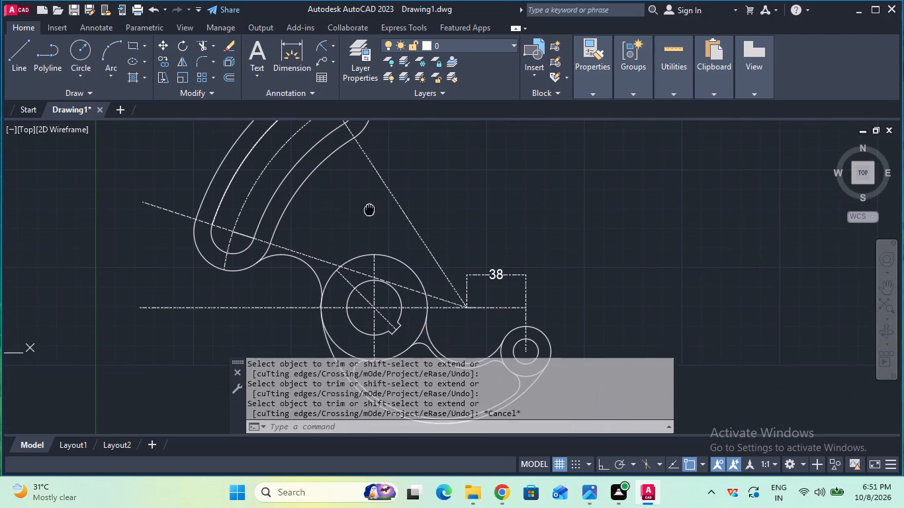
{"action": "middle_click_drag", "start_coordinate": [369, 210], "coordinate": [357, 219]}
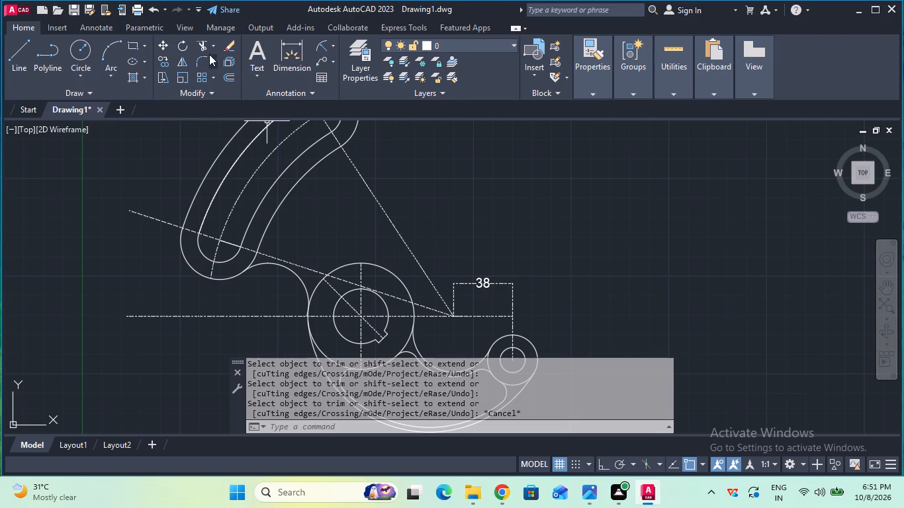
{"action": "left_click", "coordinate": [81, 69]}
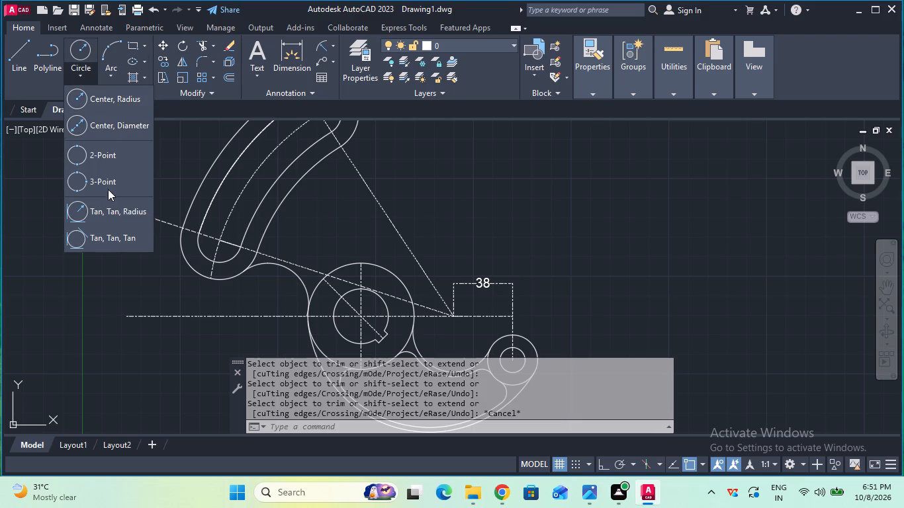
{"action": "left_click", "coordinate": [106, 205]}
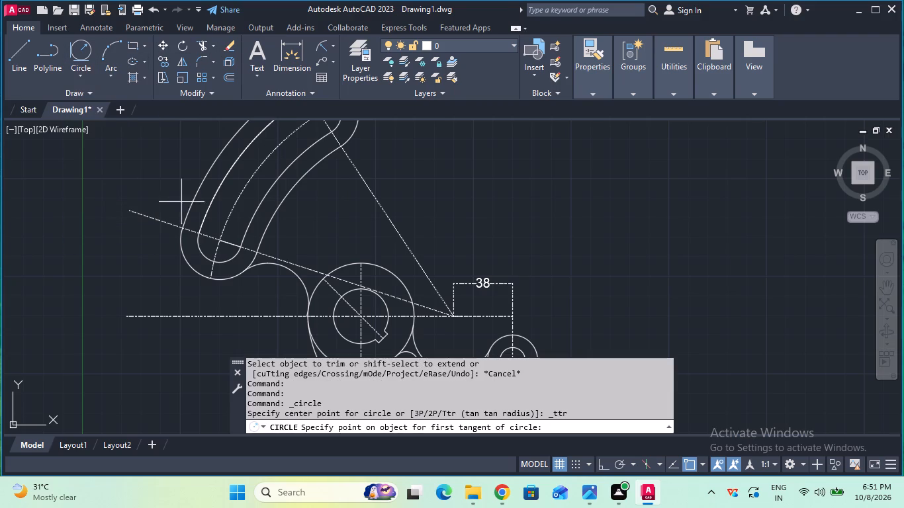
{"action": "left_click", "coordinate": [349, 142]}
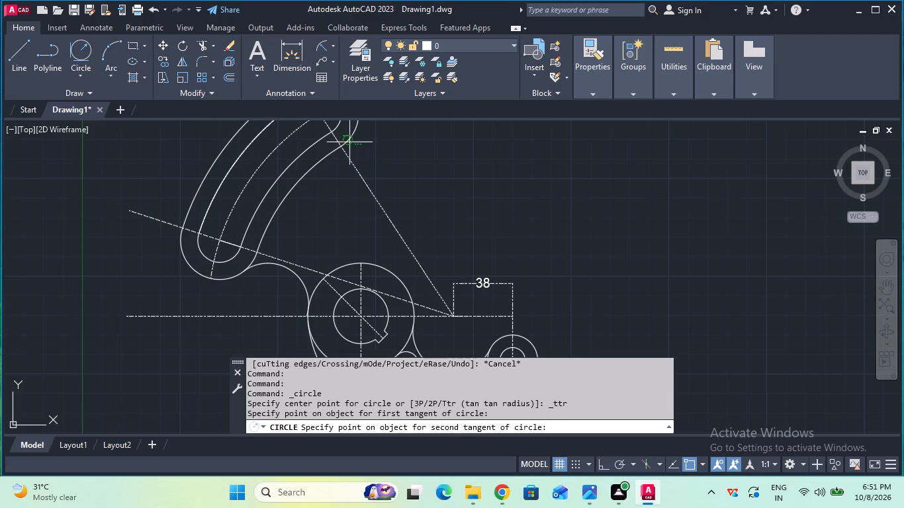
{"action": "left_click", "coordinate": [379, 269]}
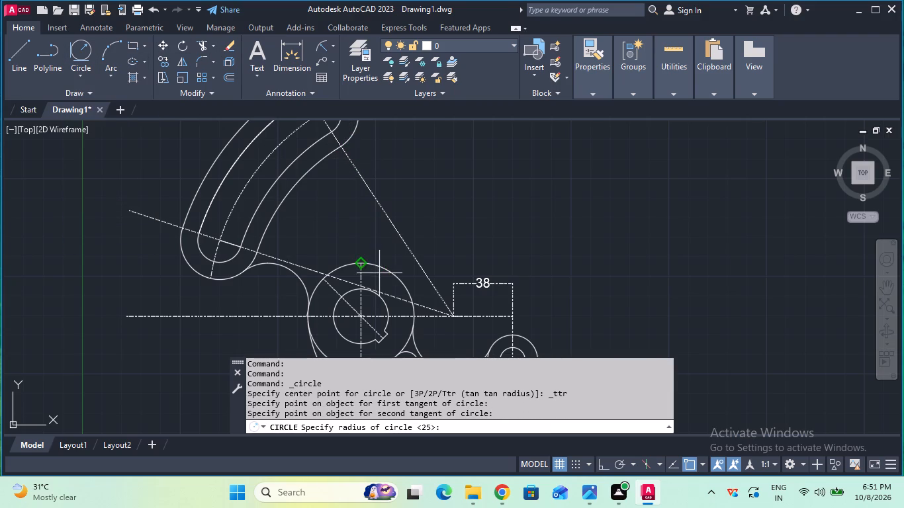
{"action": "left_click", "coordinate": [448, 431]}
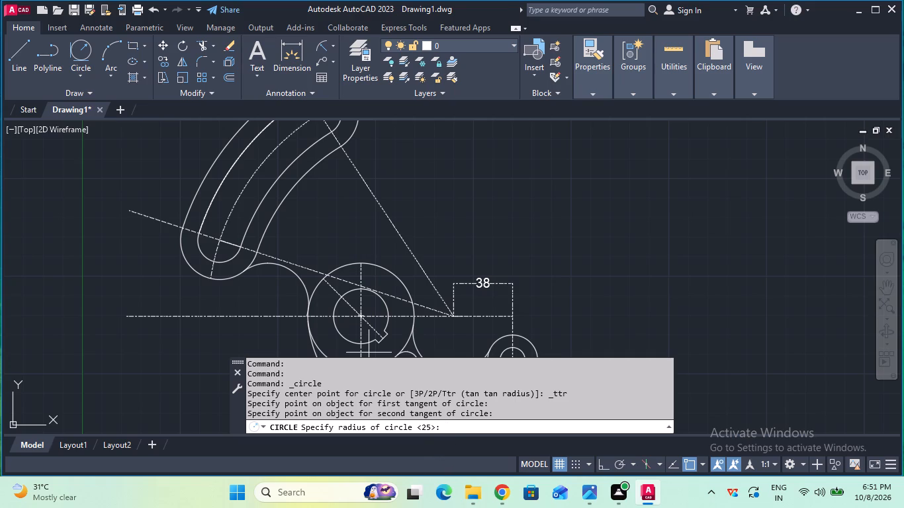
{"action": "key", "text": "1"}
{"action": "type", "text": "04"}
{"action": "key", "text": "Return"}
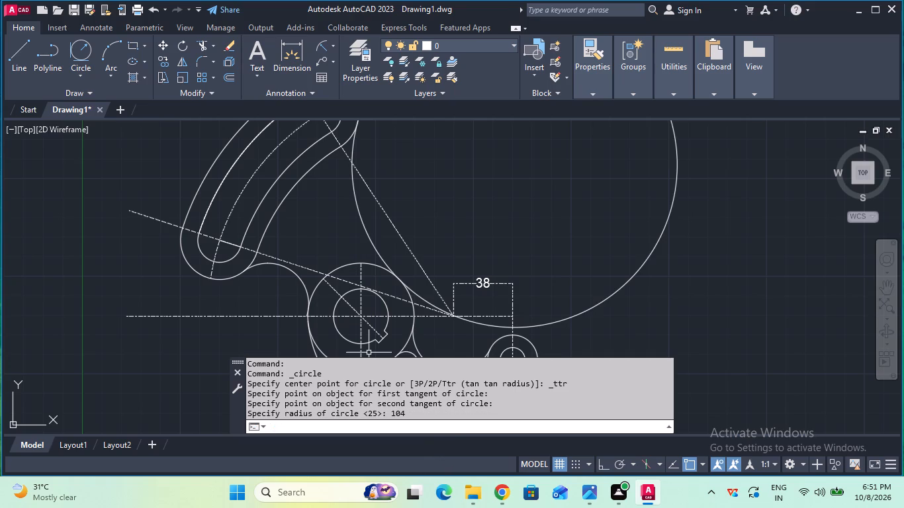
Trim the 104 mm radius circle so that only its arc between the arm's upper end and the hub circle remains.
{"action": "middle_click_drag", "start_coordinate": [454, 226], "coordinate": [455, 236]}
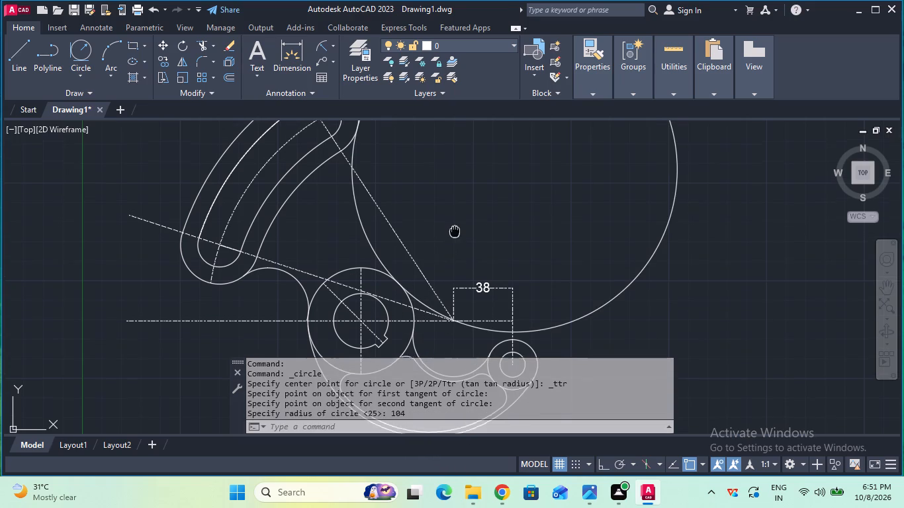
{"action": "middle_click_drag", "start_coordinate": [455, 236], "coordinate": [455, 258]}
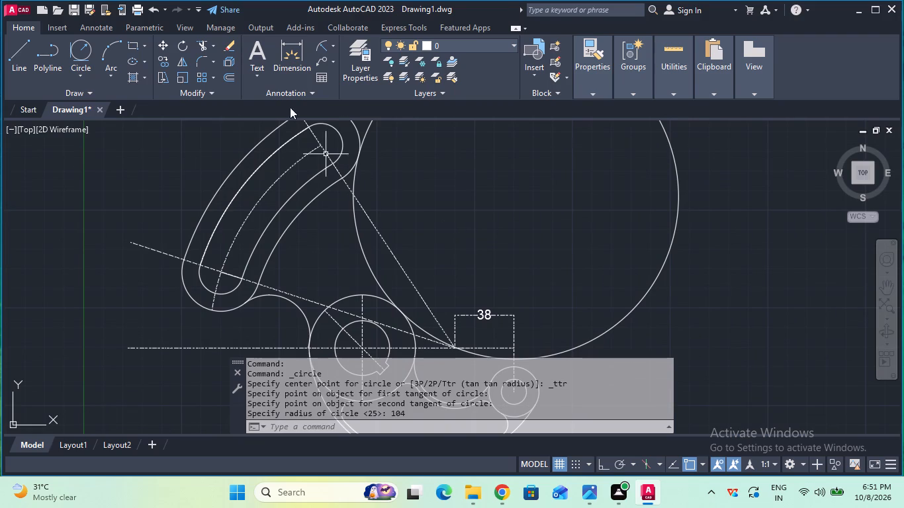
{"action": "left_click", "coordinate": [204, 46]}
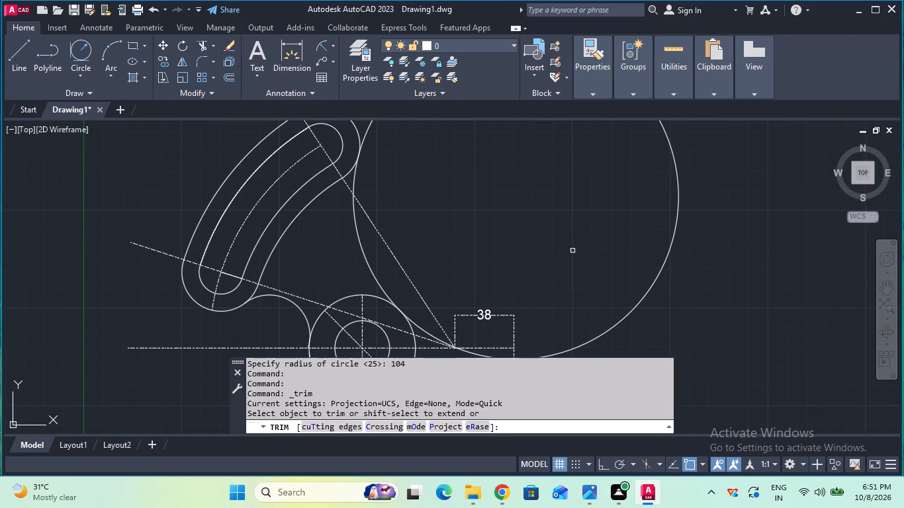
{"action": "left_click", "coordinate": [666, 262]}
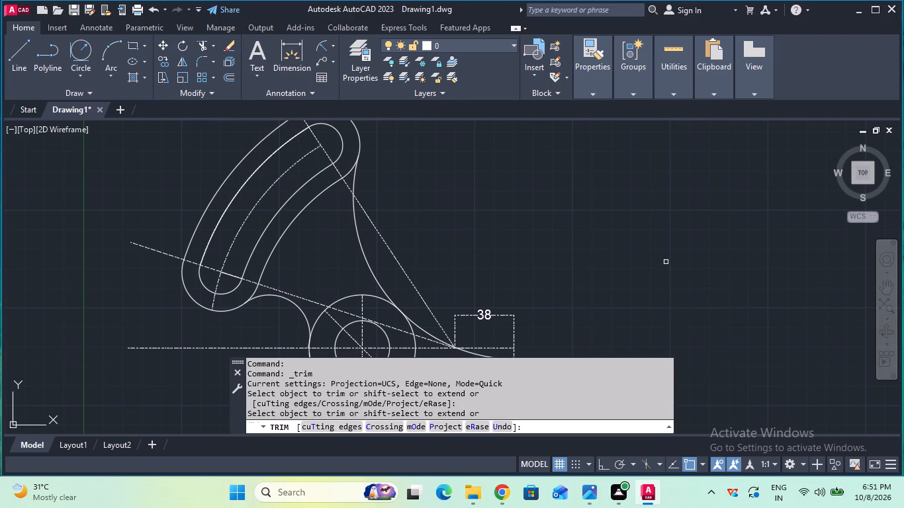
{"action": "key", "text": "Escape"}
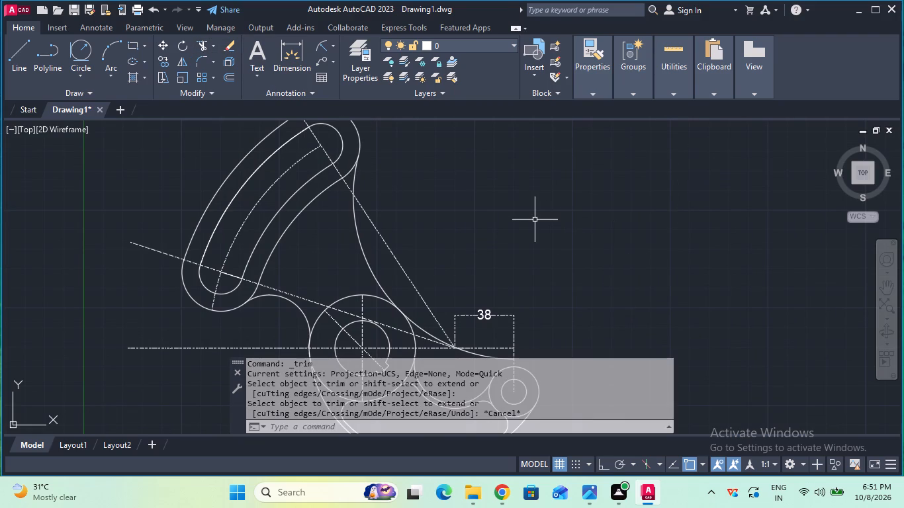
{"action": "middle_click_drag", "start_coordinate": [525, 226], "coordinate": [527, 174]}
{"action": "left_click", "coordinate": [206, 46]}
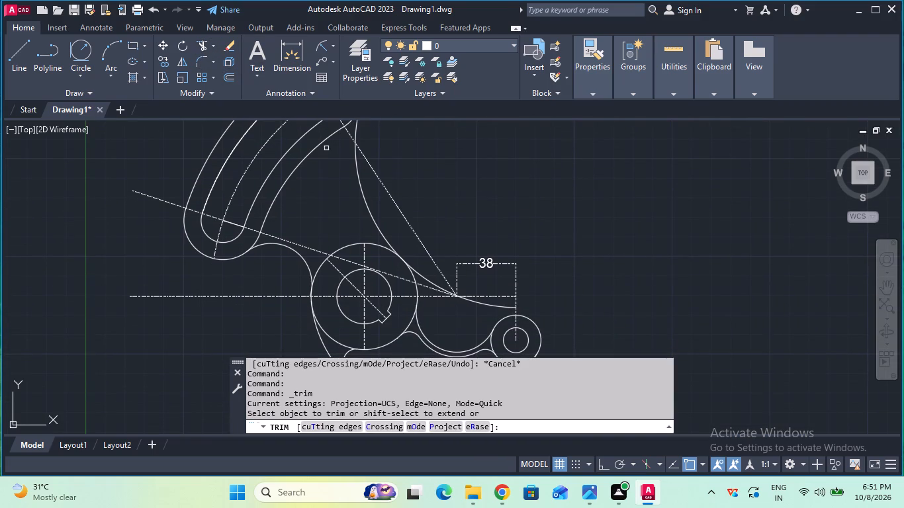
{"action": "left_click", "coordinate": [424, 276]}
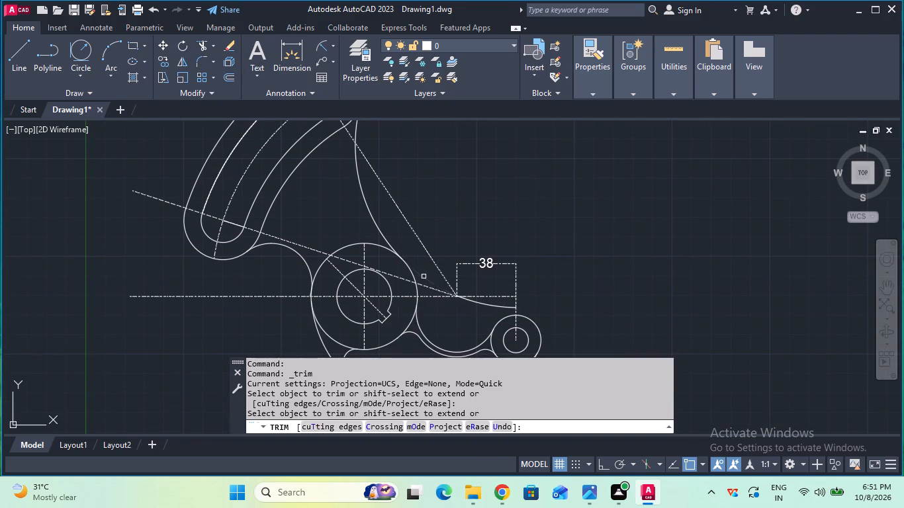
{"action": "left_click", "coordinate": [490, 306]}
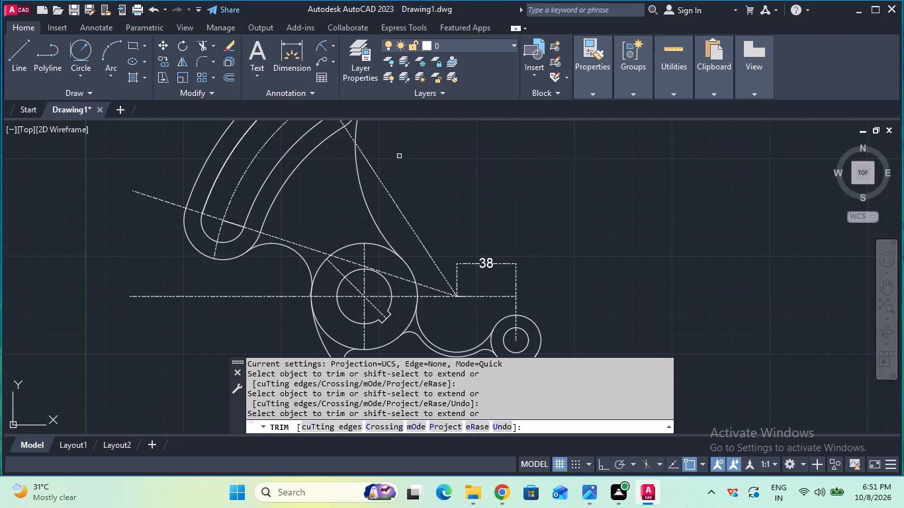
{"action": "middle_click_drag", "start_coordinate": [404, 151], "coordinate": [441, 214]}
{"action": "key", "text": "Escape"}
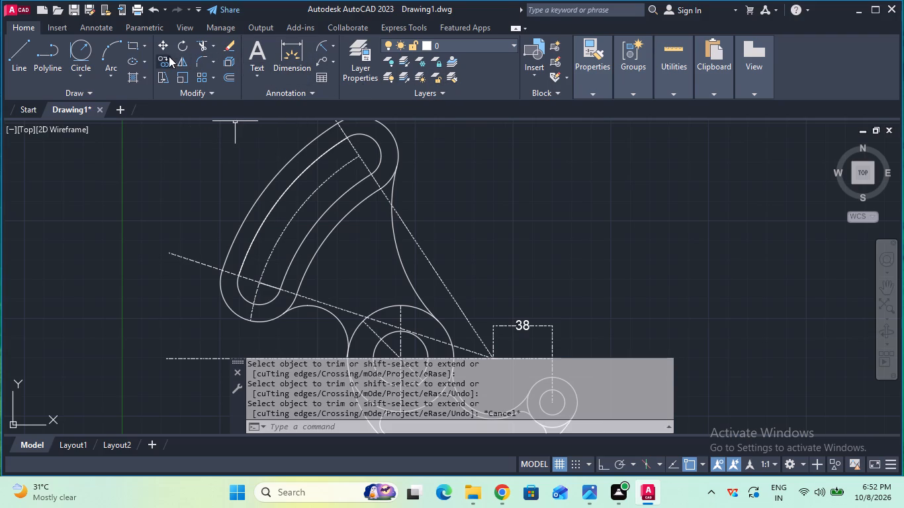
Offset the lower and upper tangent arcs between the slotted arm and hub inward by 4 mm.
{"action": "left_click", "coordinate": [228, 72]}
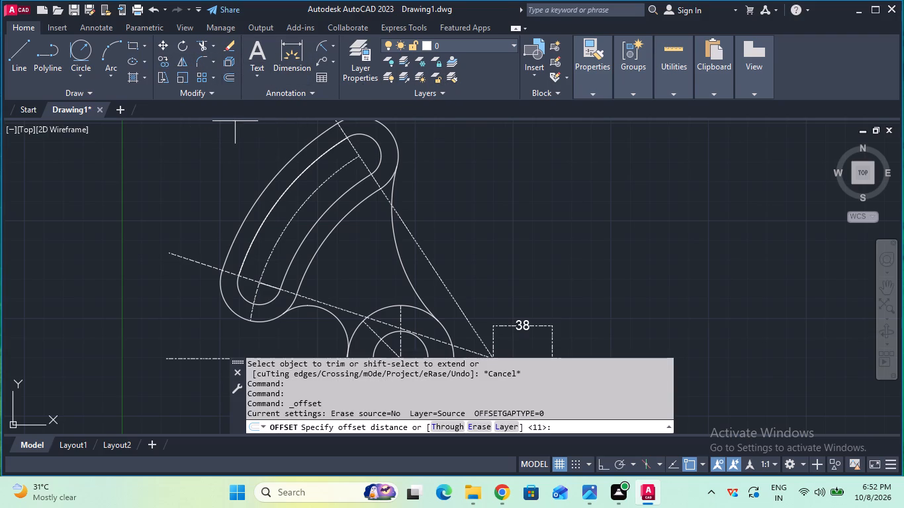
{"action": "left_click", "coordinate": [322, 312]}
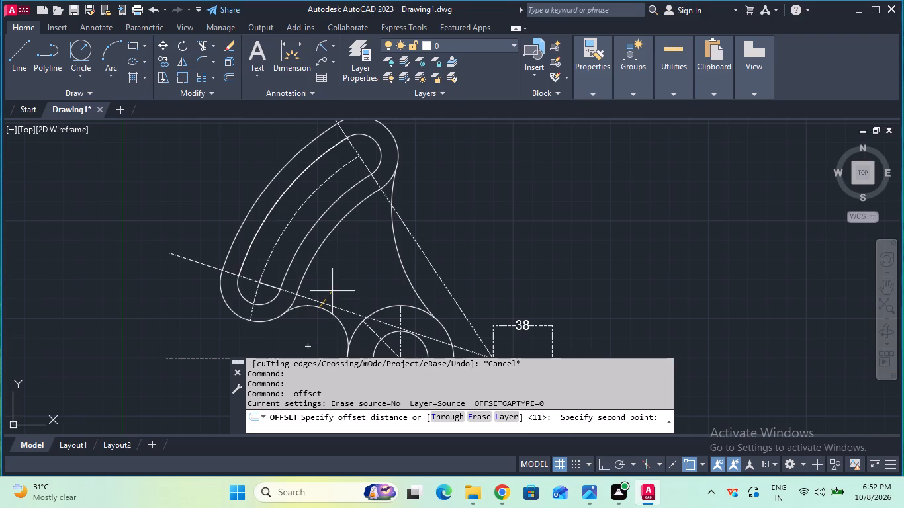
{"action": "key", "text": "4"}
{"action": "key", "text": "Return"}
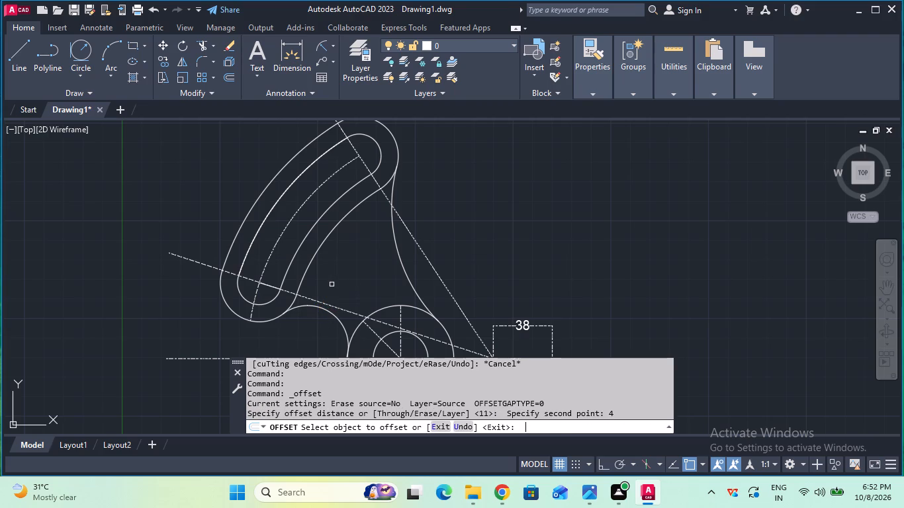
{"action": "left_click", "coordinate": [320, 309]}
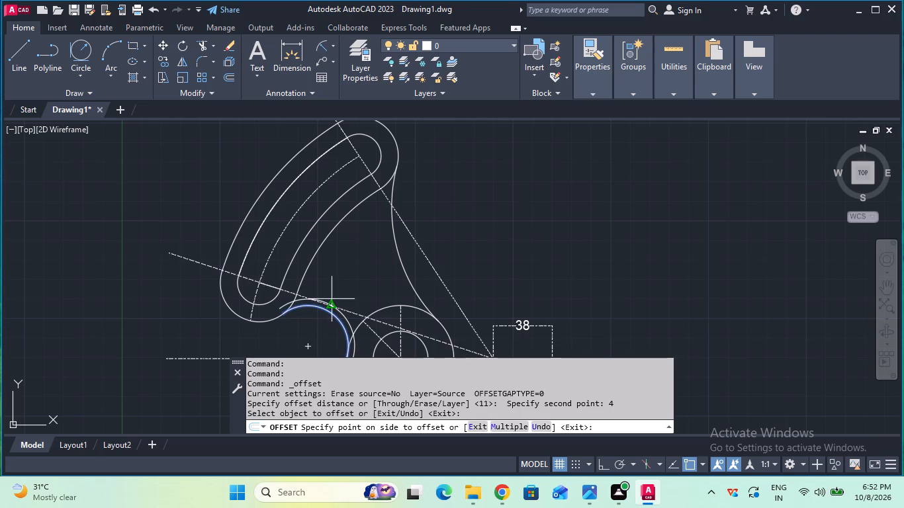
{"action": "left_click", "coordinate": [332, 299]}
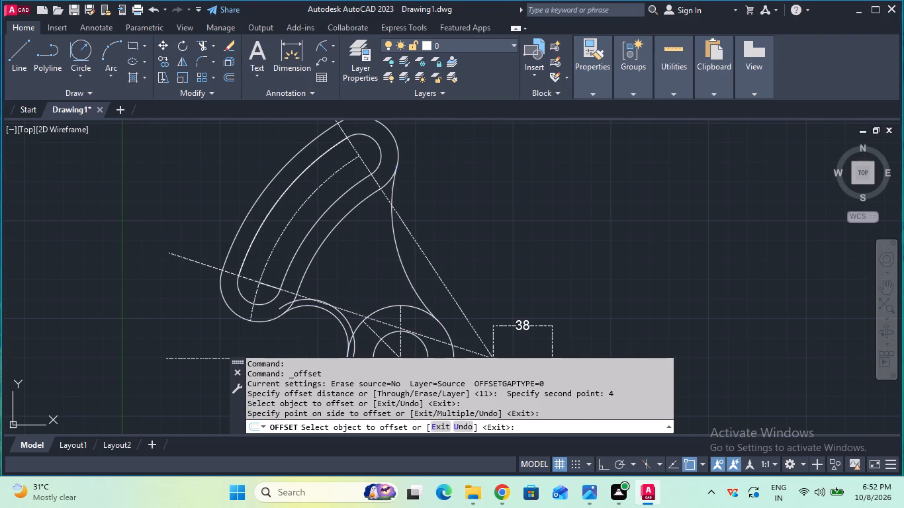
{"action": "left_click", "coordinate": [400, 257]}
{"action": "left_click", "coordinate": [387, 257]}
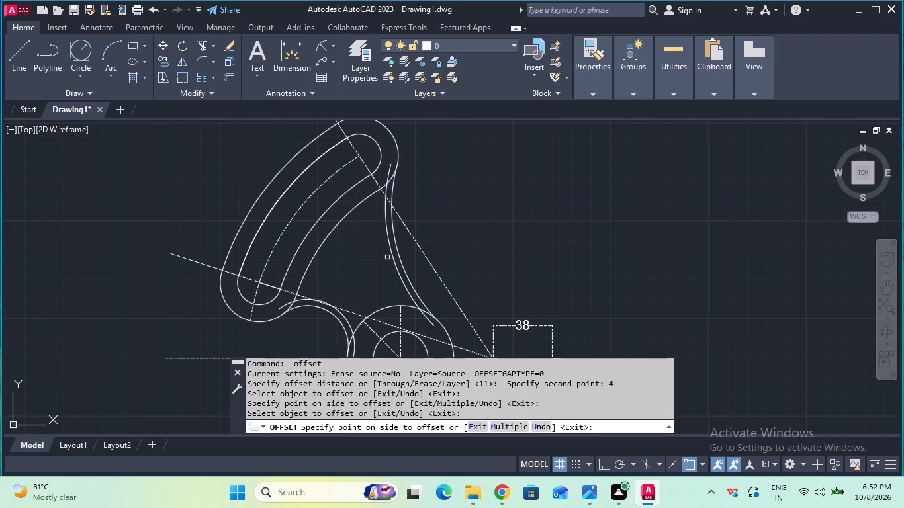
{"action": "key", "text": "Escape"}
Trim the ends of both offset arcs that run past the slotted arm's outline and into the hub's outer circle.
{"action": "middle_click_drag", "start_coordinate": [387, 259], "coordinate": [383, 251]}
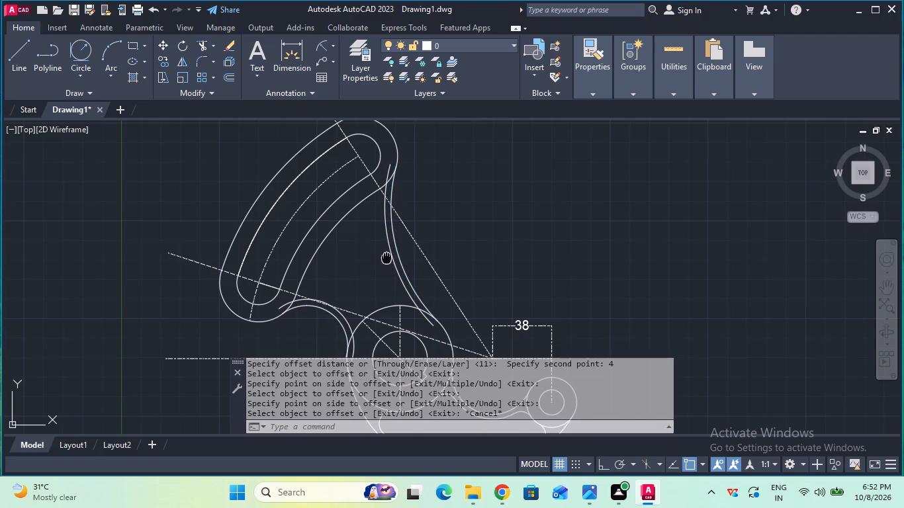
{"action": "middle_click_drag", "start_coordinate": [383, 251], "coordinate": [370, 224]}
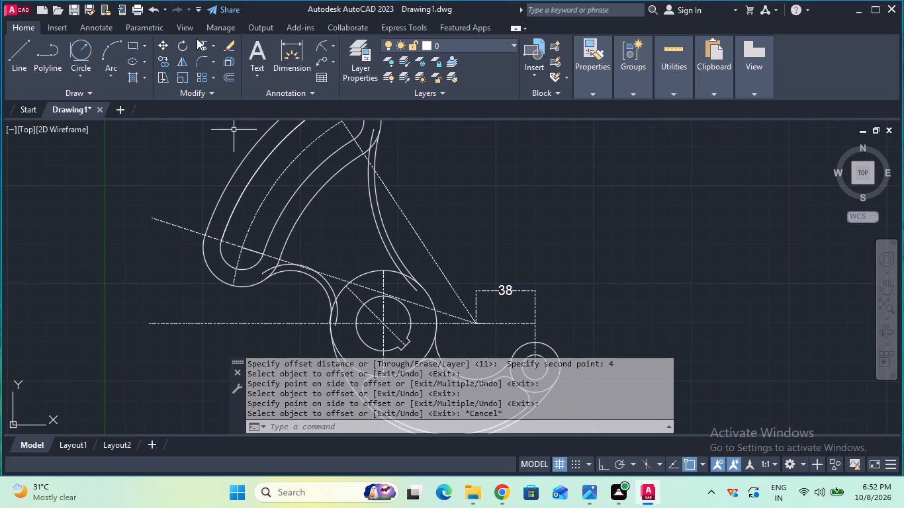
{"action": "left_click", "coordinate": [197, 38]}
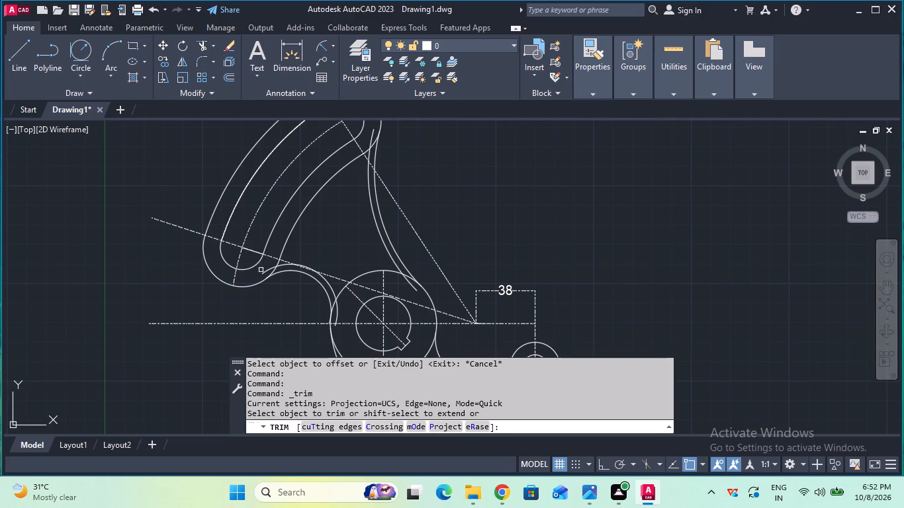
{"action": "left_click", "coordinate": [263, 271]}
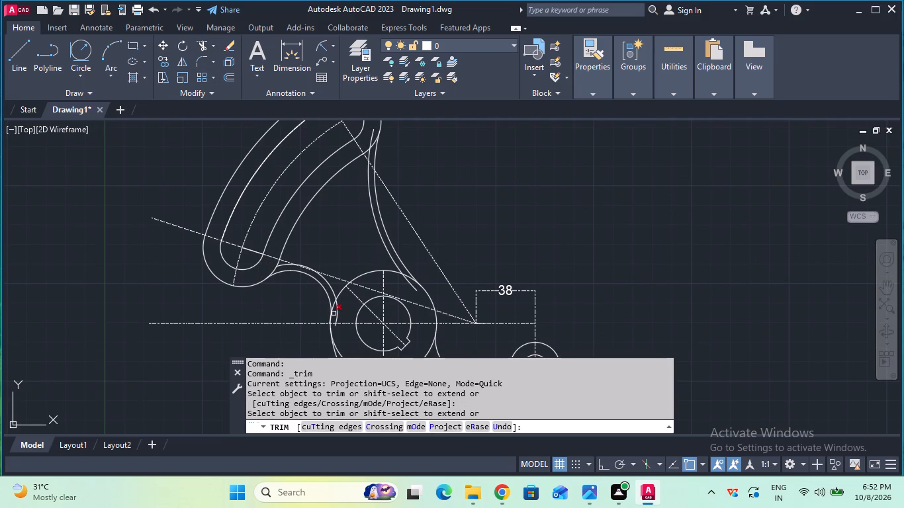
{"action": "left_click", "coordinate": [337, 314]}
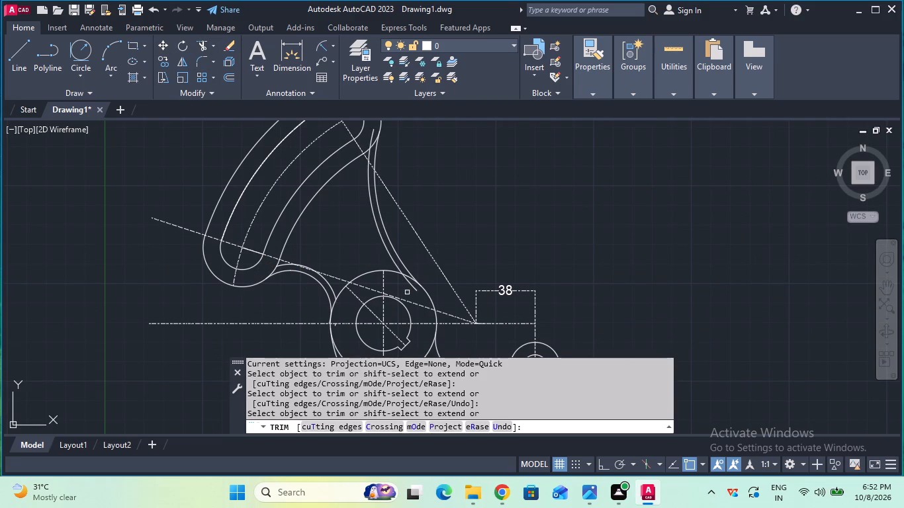
{"action": "left_click", "coordinate": [414, 288]}
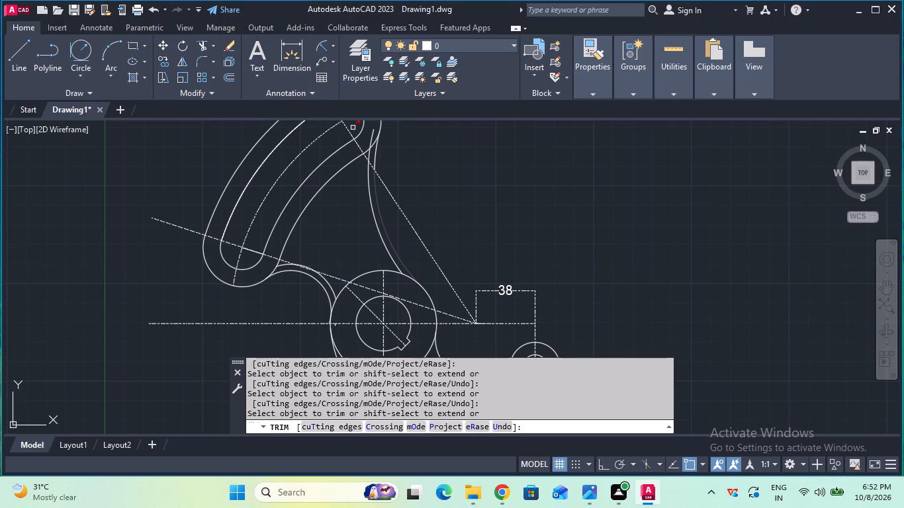
{"action": "left_click", "coordinate": [371, 136]}
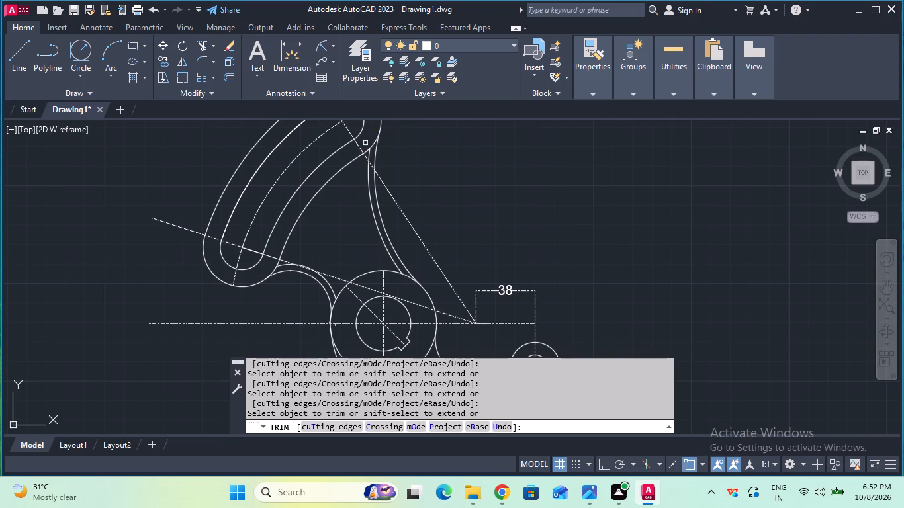
{"action": "key", "text": "Escape"}
Fillet the corner between the lower offset arc and the slotted arm's hub-side edge with a 10 mm radius.
{"action": "left_click", "coordinate": [204, 60]}
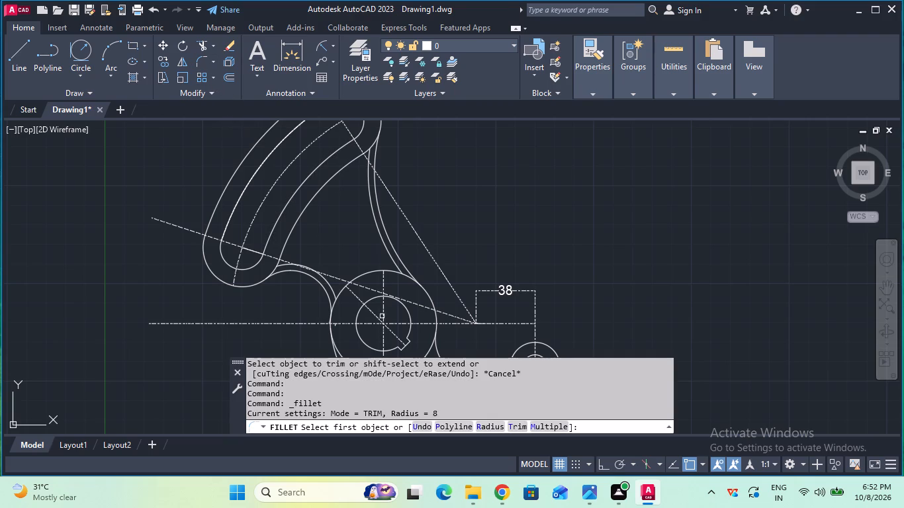
{"action": "left_click", "coordinate": [490, 426]}
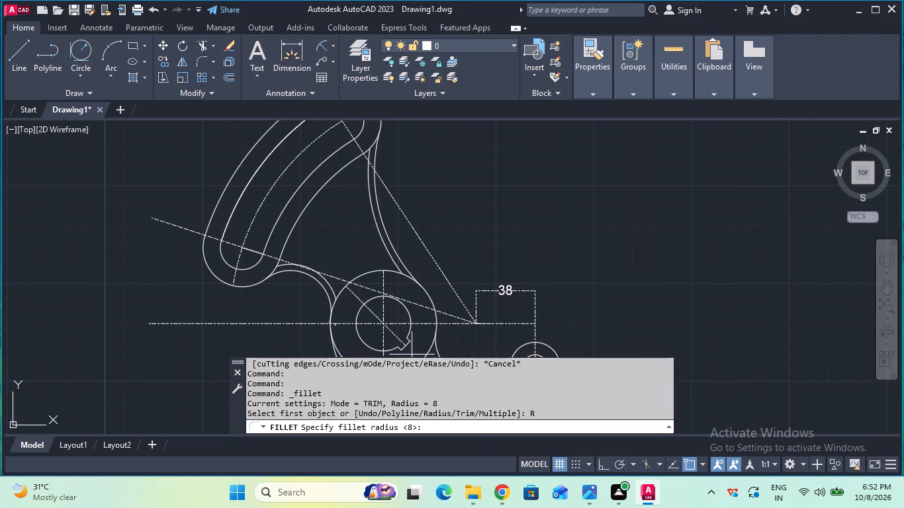
{"action": "left_click", "coordinate": [490, 426]}
{"action": "key", "text": "1"}
{"action": "key", "text": "0"}
{"action": "key", "text": "Return"}
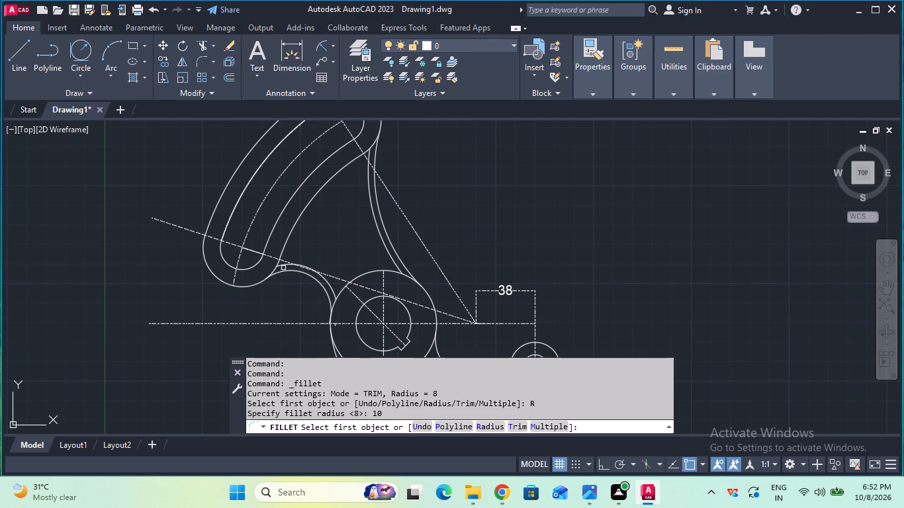
{"action": "left_click", "coordinate": [283, 265]}
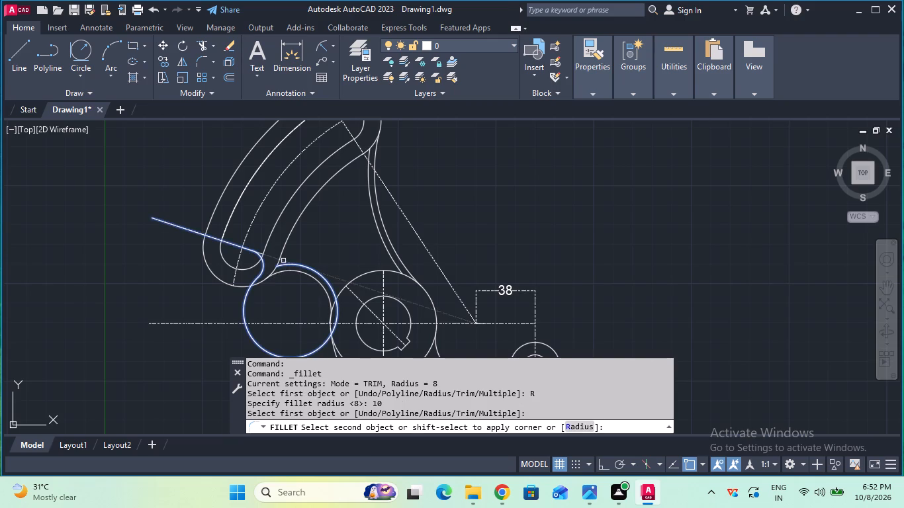
{"action": "left_click", "coordinate": [282, 257]}
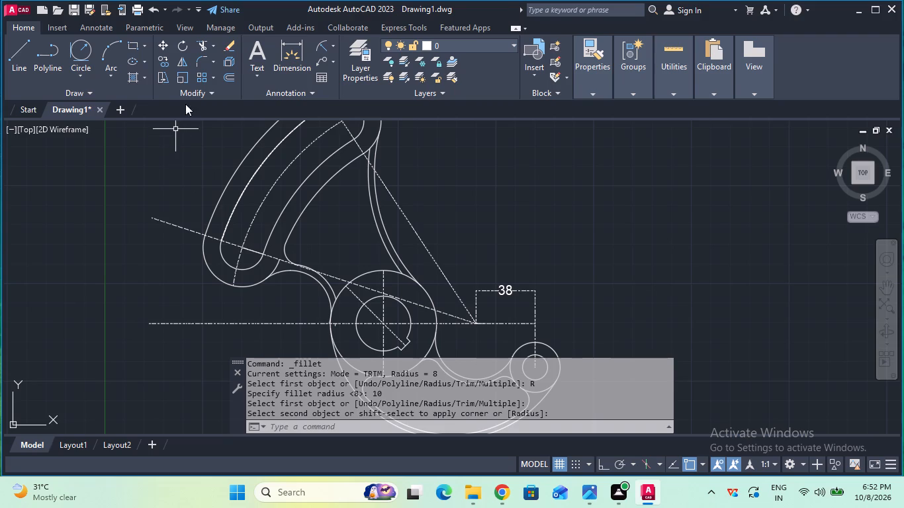
Extend the arm's hub-side edge from the lower fillet back to the arm's lower end arc.
{"action": "left_click", "coordinate": [210, 50]}
{"action": "left_click", "coordinate": [225, 91]}
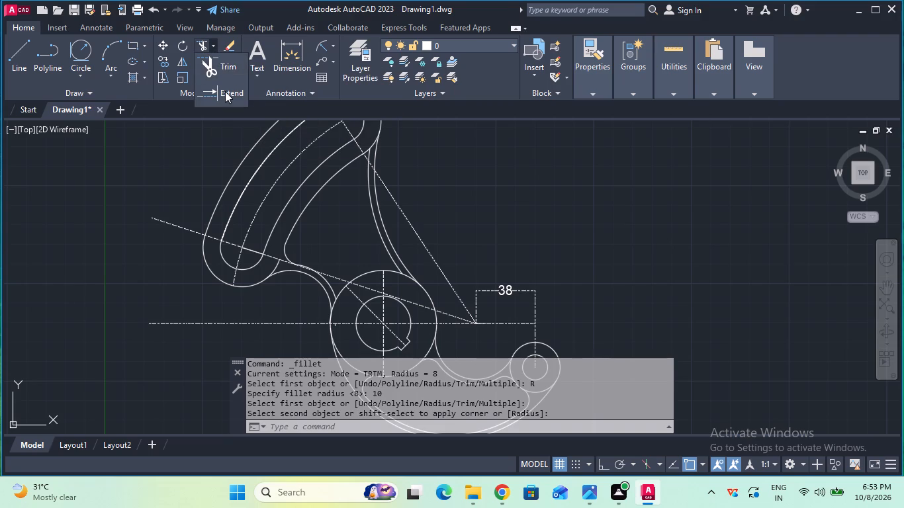
{"action": "left_click", "coordinate": [287, 237]}
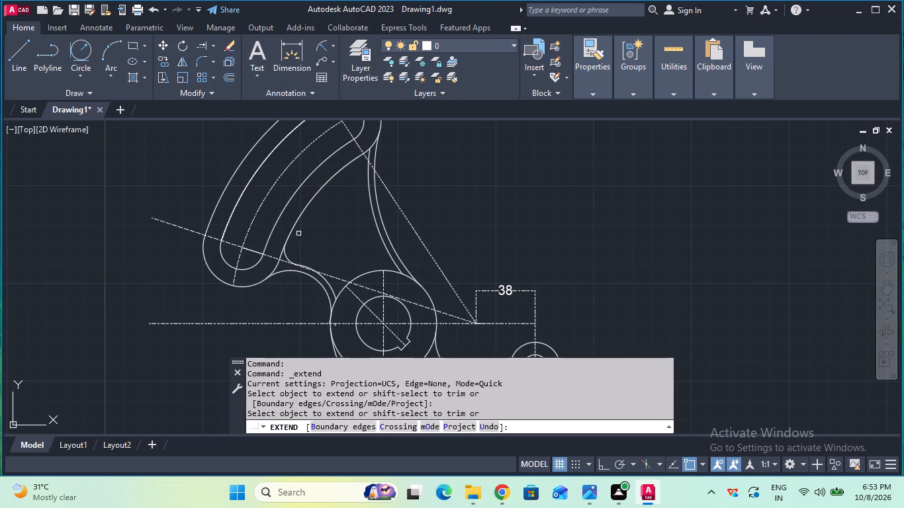
{"action": "key", "text": "Escape"}
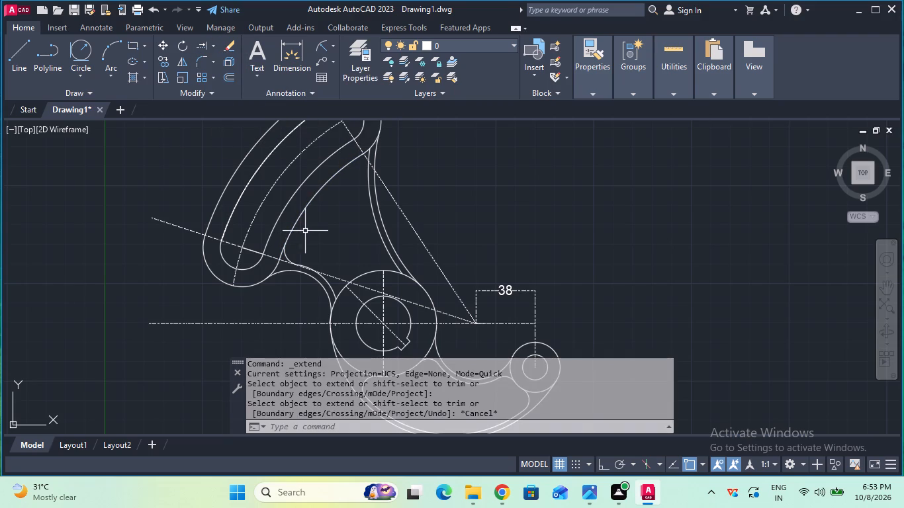
Fillet the corner between the upper offset arc and the slotted arm's hub-side edge with a 10 mm radius.
{"action": "middle_click_drag", "start_coordinate": [332, 217], "coordinate": [322, 244]}
{"action": "scroll", "coordinate": [322, 244], "scroll_direction": "up", "scroll_amount": 1}
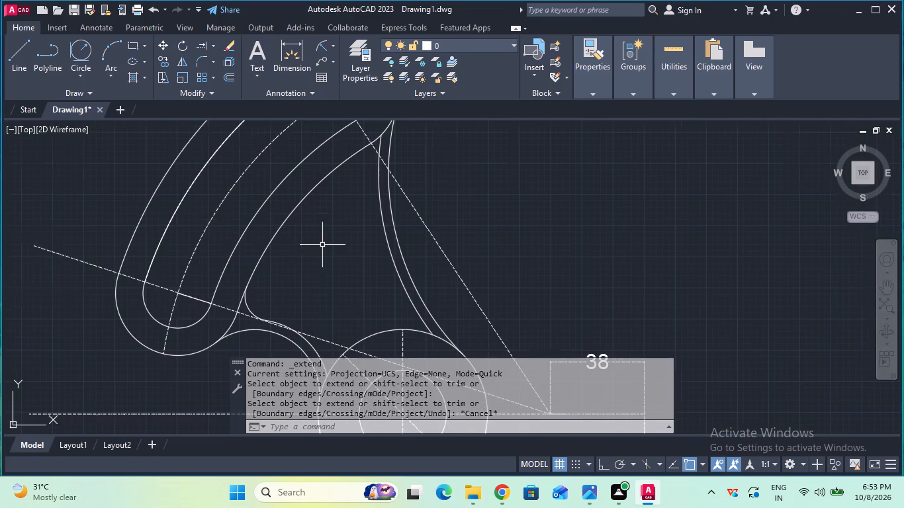
{"action": "left_click", "coordinate": [199, 65]}
{"action": "left_click", "coordinate": [379, 165]}
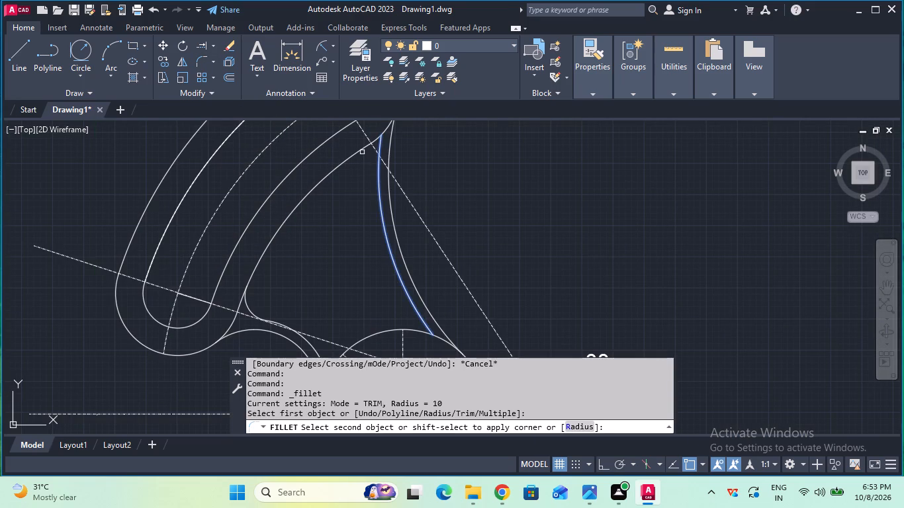
{"action": "left_click", "coordinate": [362, 152]}
Extend the arm's hub-side edge from the upper fillet back to the arm's upper end arc.
{"action": "left_click", "coordinate": [201, 48]}
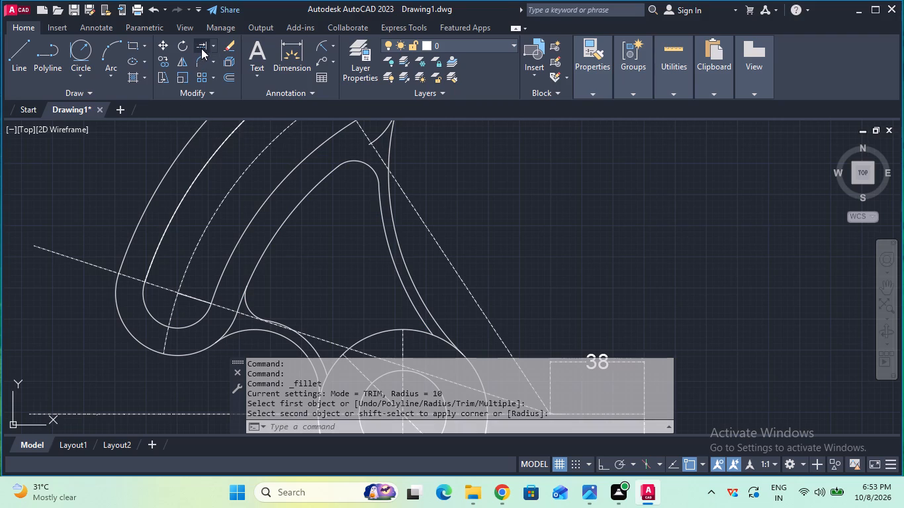
{"action": "left_click", "coordinate": [320, 179]}
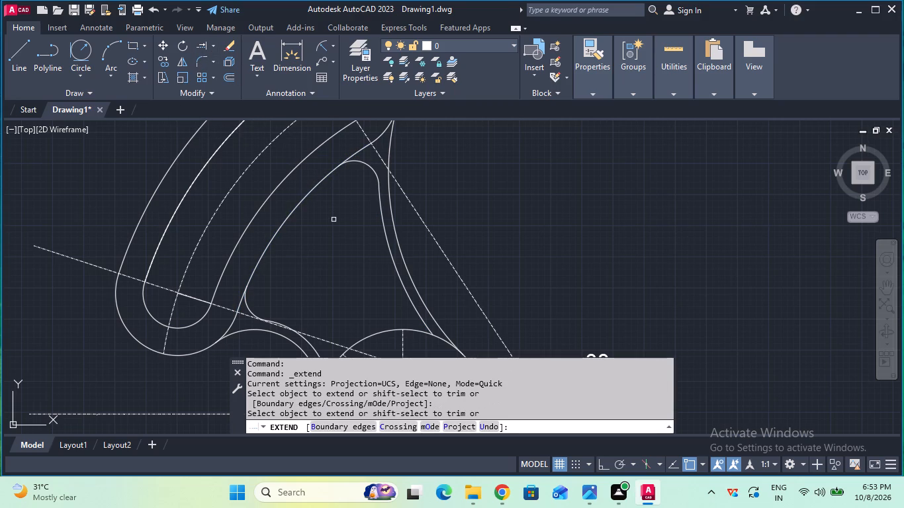
Fillet the corner between the inner opening's lower offset arc and the hub's outer circle with a 10 mm radius.
{"action": "middle_click_drag", "start_coordinate": [334, 220], "coordinate": [343, 254]}
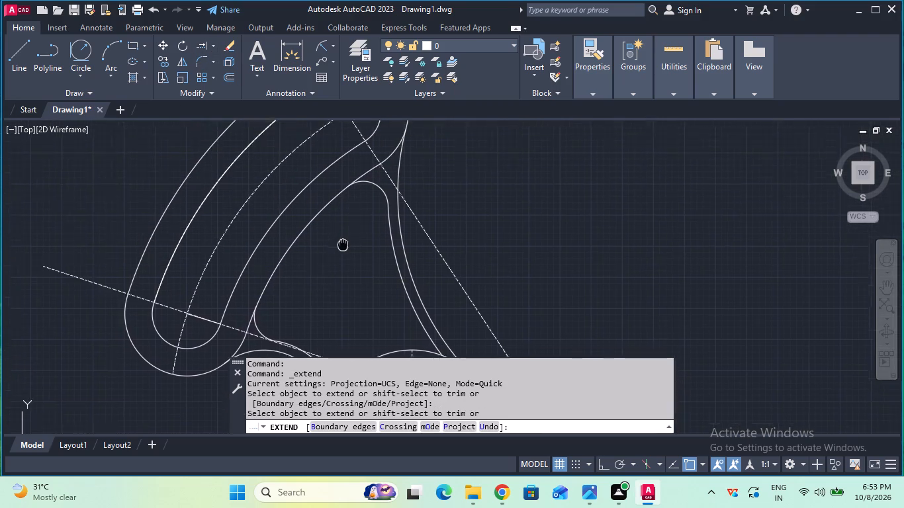
{"action": "middle_click_drag", "start_coordinate": [343, 254], "coordinate": [354, 241]}
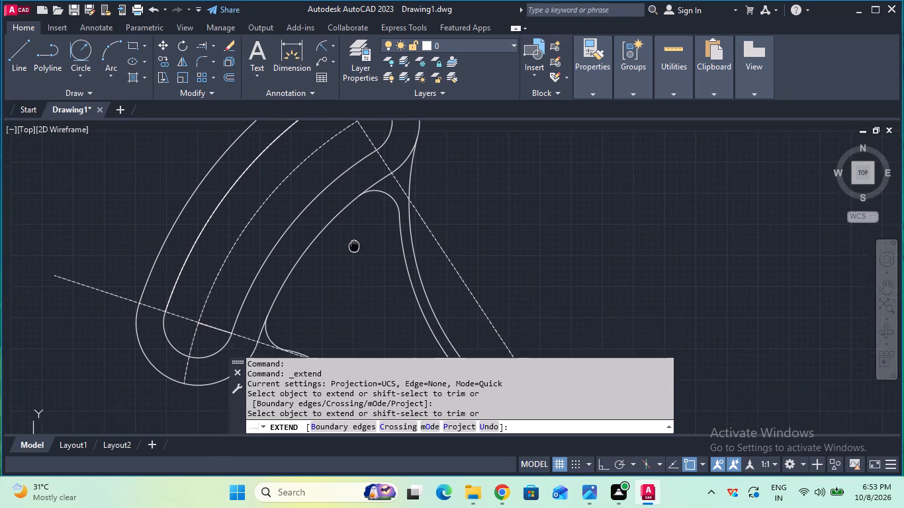
{"action": "middle_click_drag", "start_coordinate": [354, 241], "coordinate": [356, 179]}
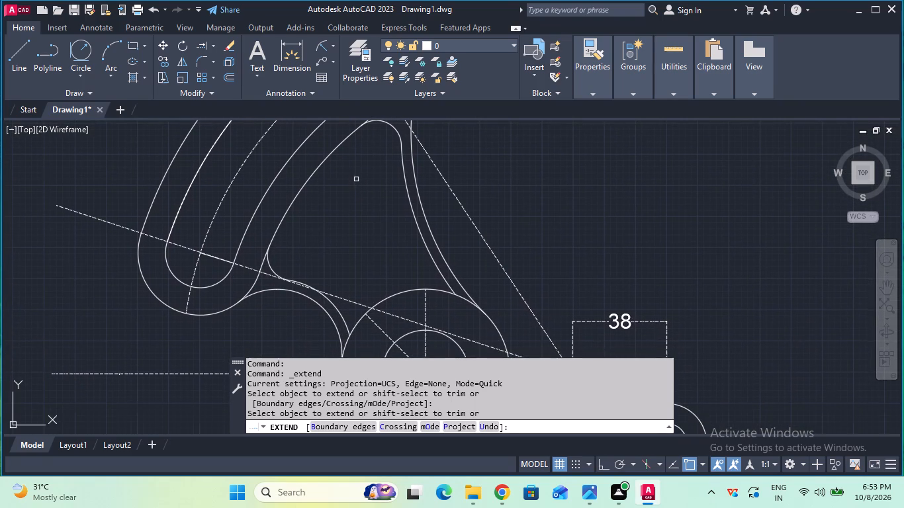
{"action": "middle_click_drag", "start_coordinate": [361, 282], "coordinate": [359, 259]}
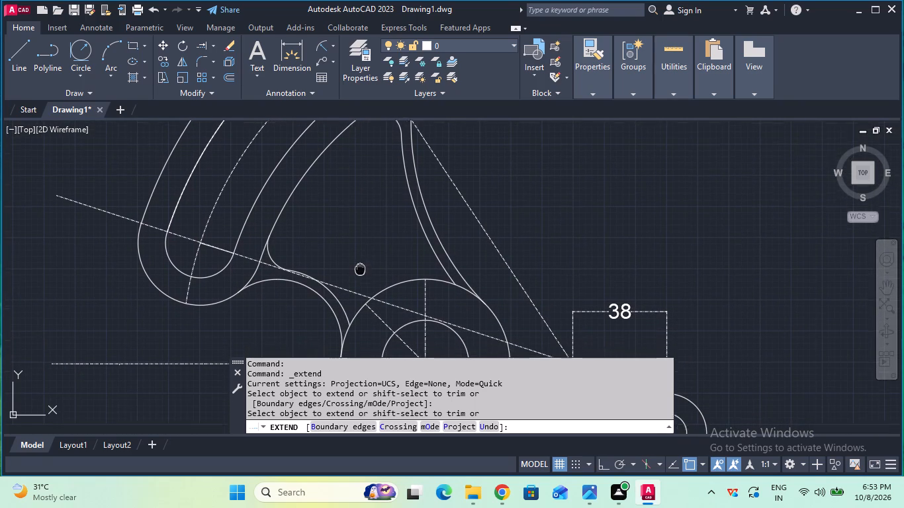
{"action": "middle_click_drag", "start_coordinate": [359, 259], "coordinate": [351, 228]}
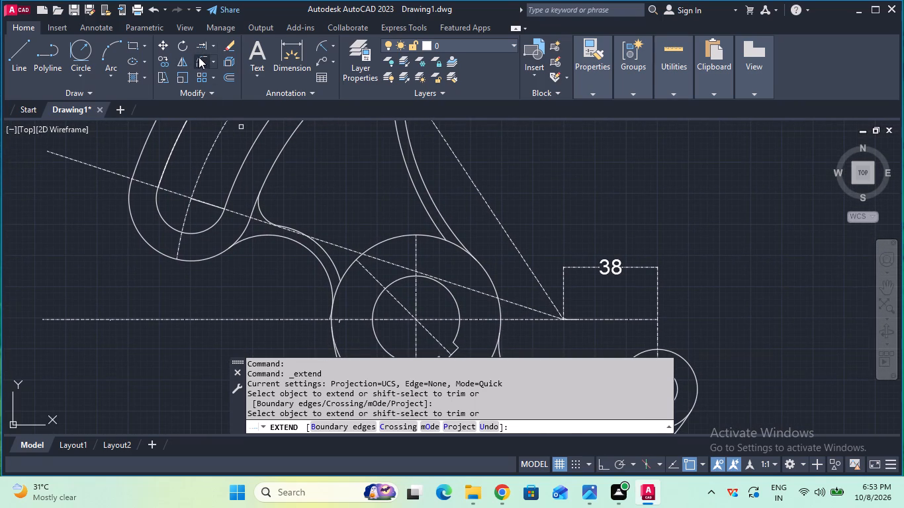
{"action": "left_click", "coordinate": [199, 58]}
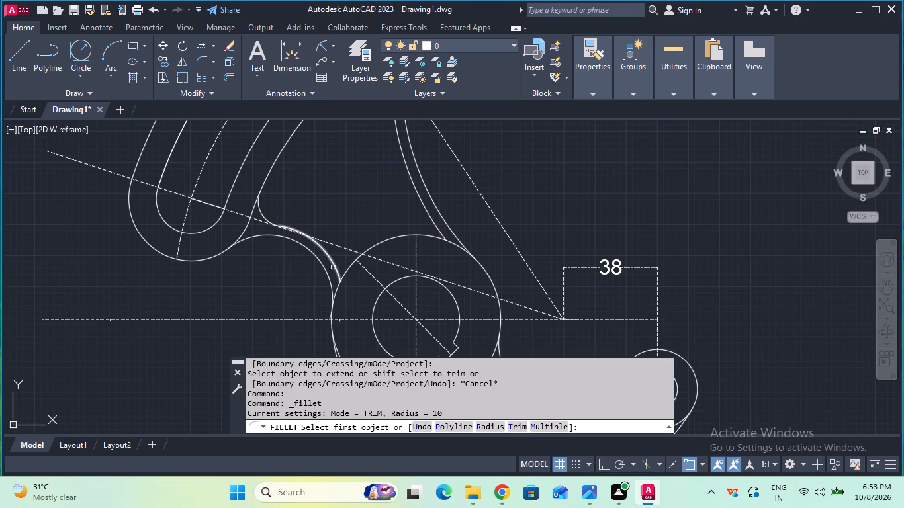
{"action": "left_click", "coordinate": [334, 266]}
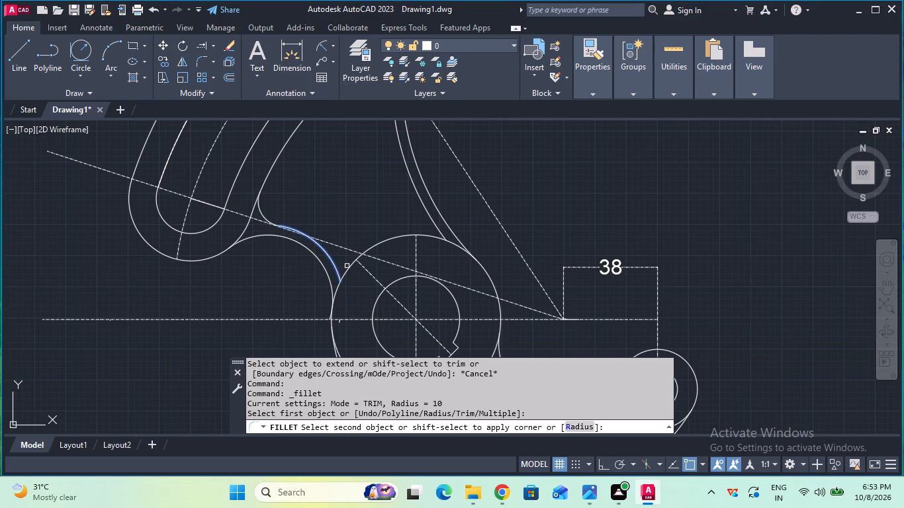
{"action": "left_click", "coordinate": [349, 265]}
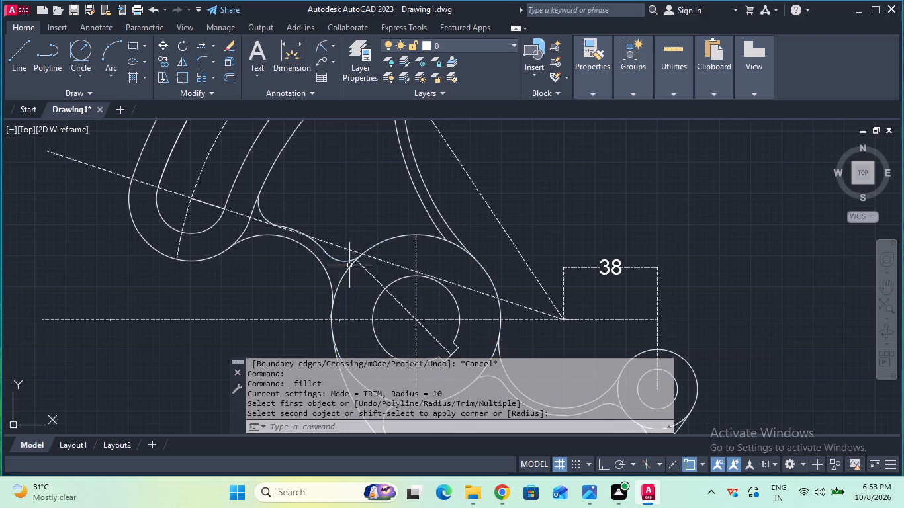
Fillet the corner between the inner opening's upper offset arc and the top of the hub's outer circle with a 10 mm radius.
{"action": "left_click", "coordinate": [207, 58]}
{"action": "left_click", "coordinate": [429, 218]}
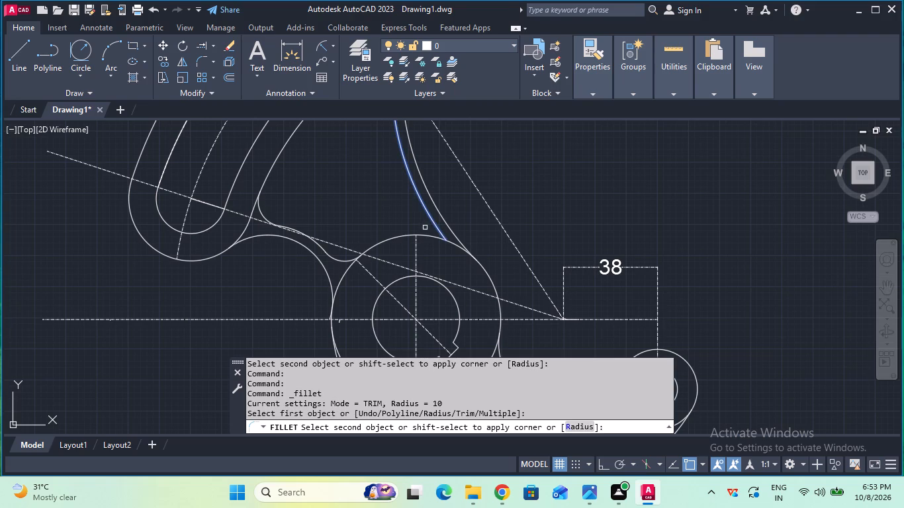
{"action": "left_click", "coordinate": [425, 235]}
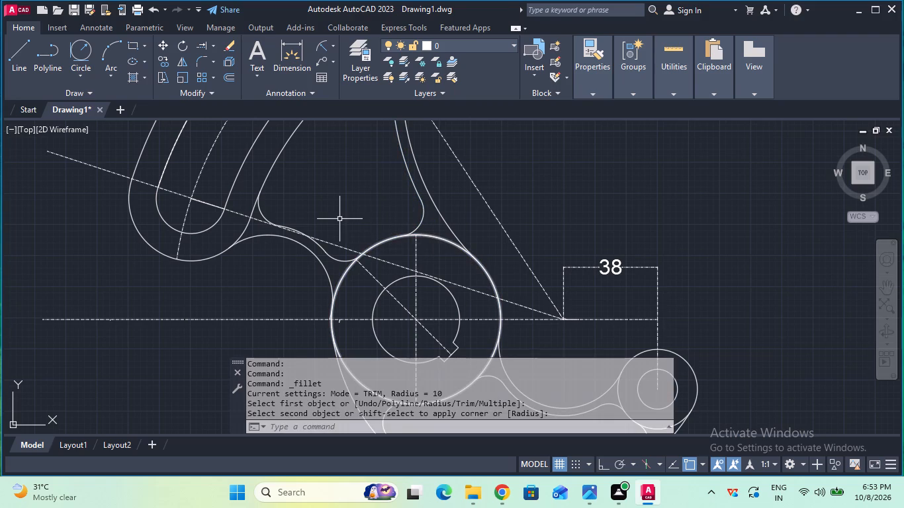
Delete the 38 mm linear dimension above the small boss.
{"action": "scroll", "coordinate": [339, 219], "scroll_direction": "down", "scroll_amount": 3}
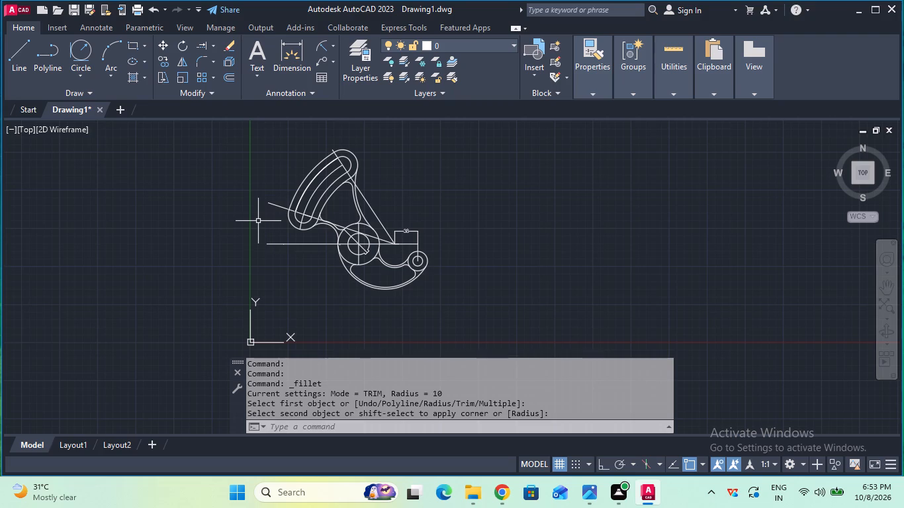
{"action": "scroll", "coordinate": [258, 221], "scroll_direction": "up", "scroll_amount": 2}
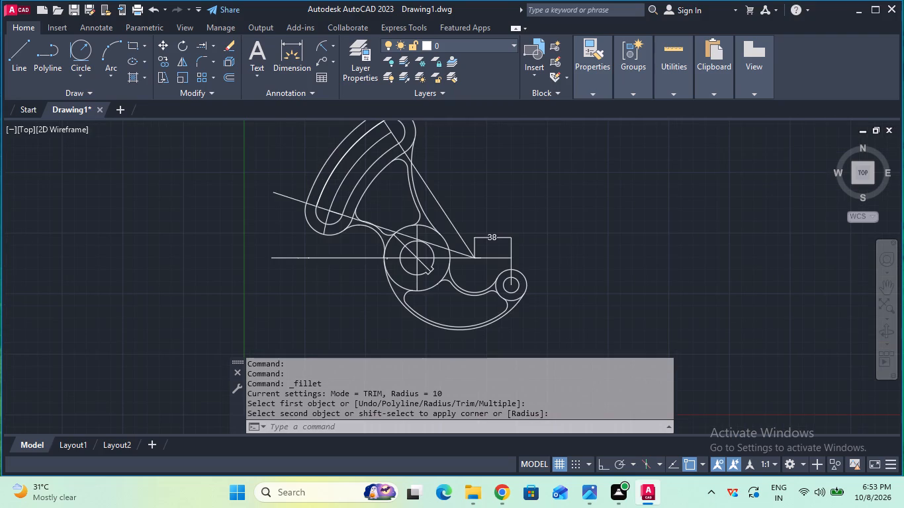
{"action": "scroll", "coordinate": [258, 221], "scroll_direction": "down", "scroll_amount": 2}
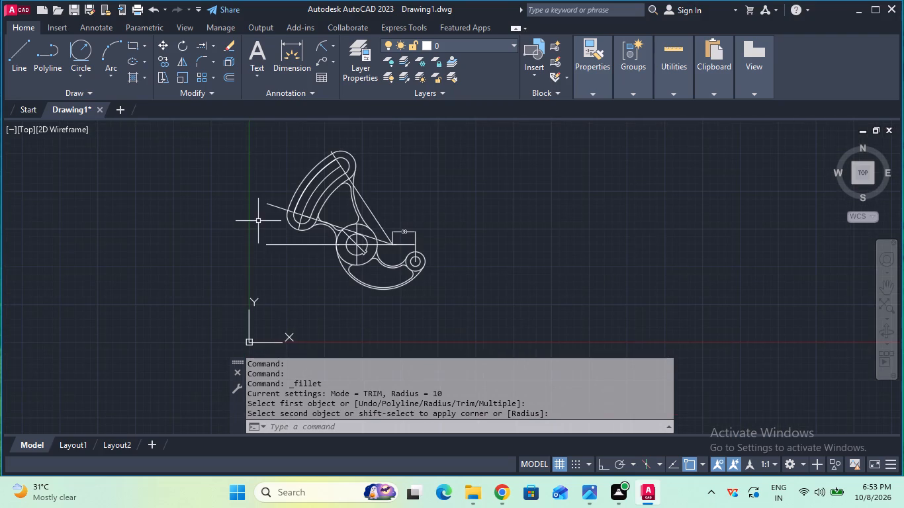
{"action": "left_click", "coordinate": [409, 232]}
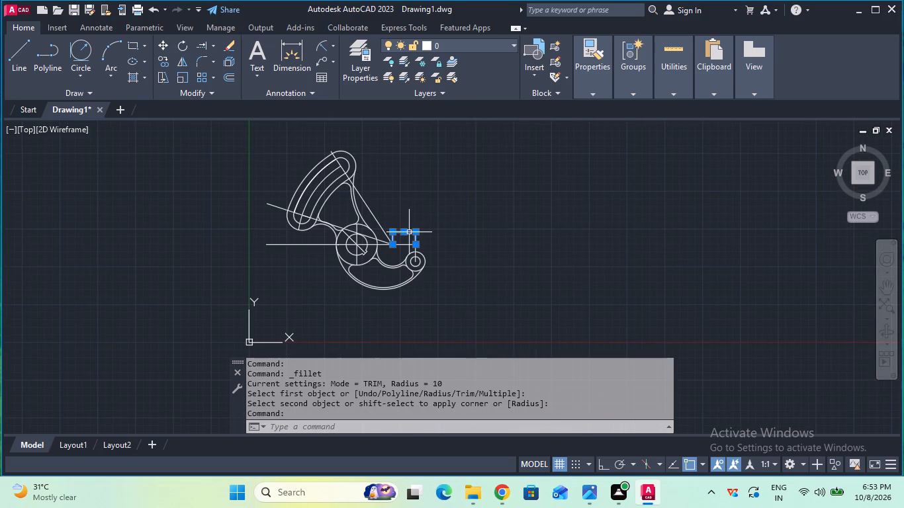
{"action": "key", "text": "Delete"}
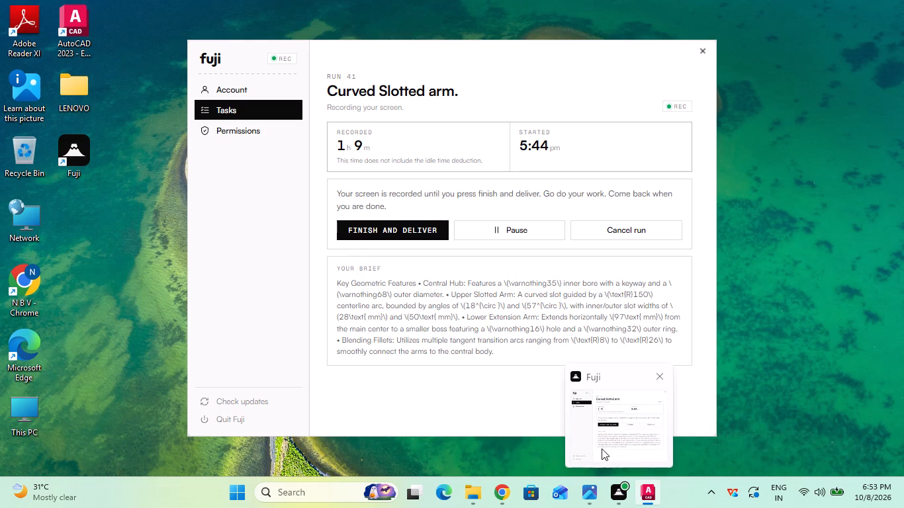
Join the connected lines and arcs of the whole part drawing into polylines.
{"action": "middle_click_drag", "start_coordinate": [299, 281], "coordinate": [302, 282]}
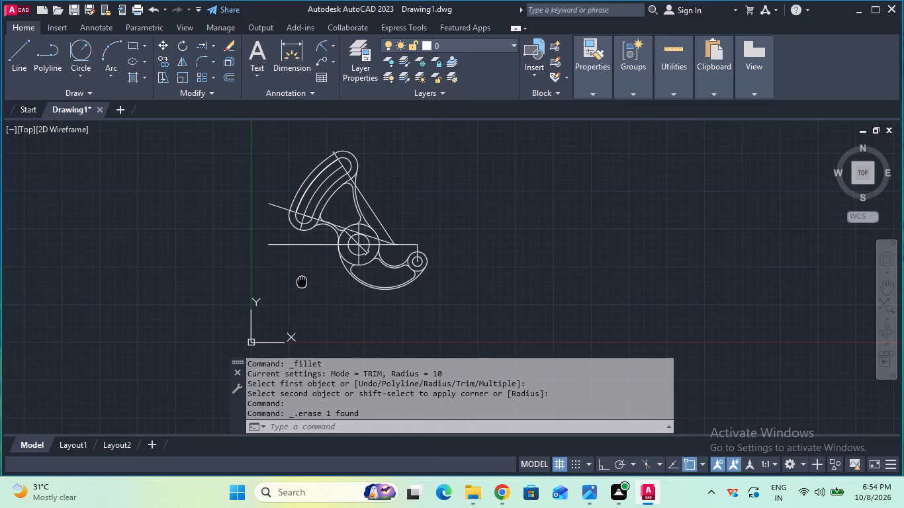
{"action": "middle_click_drag", "start_coordinate": [302, 282], "coordinate": [330, 327]}
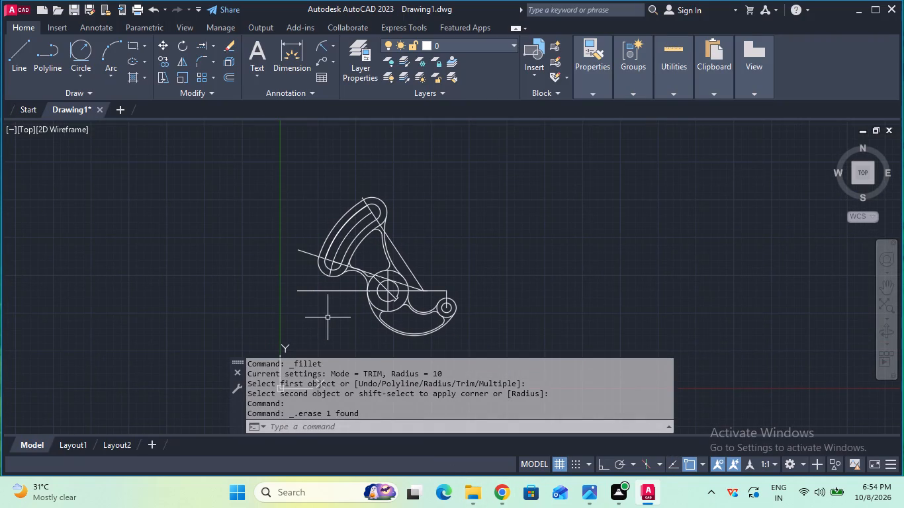
{"action": "left_click", "coordinate": [249, 163]}
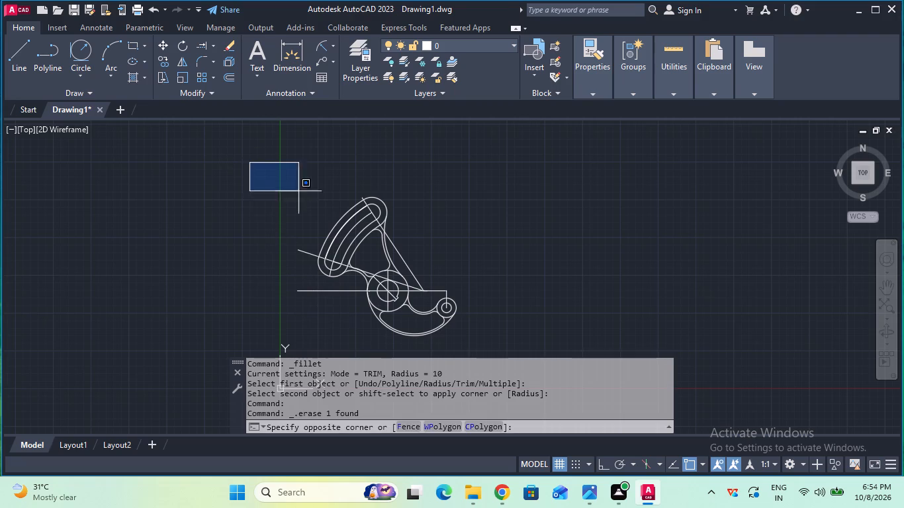
{"action": "left_click", "coordinate": [575, 369]}
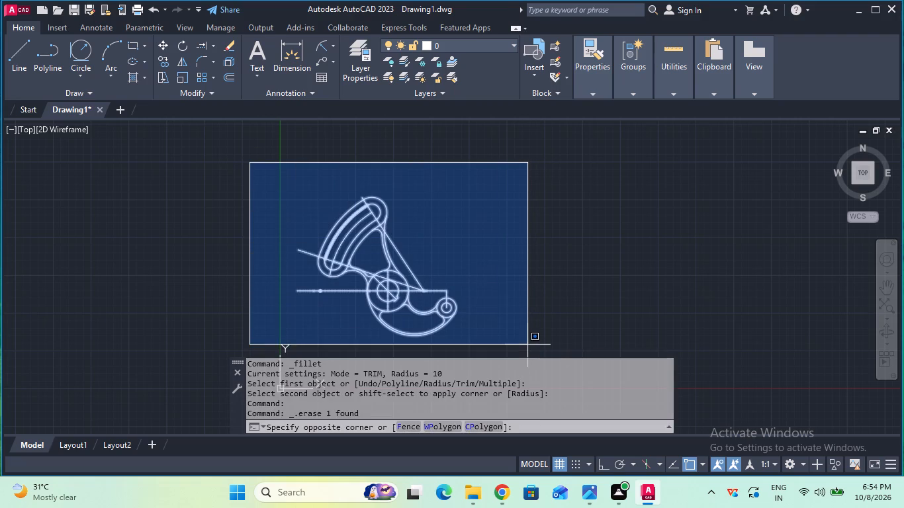
{"action": "left_click", "coordinate": [527, 345]}
{"action": "type", "text": "join"}
{"action": "key", "text": "Return"}
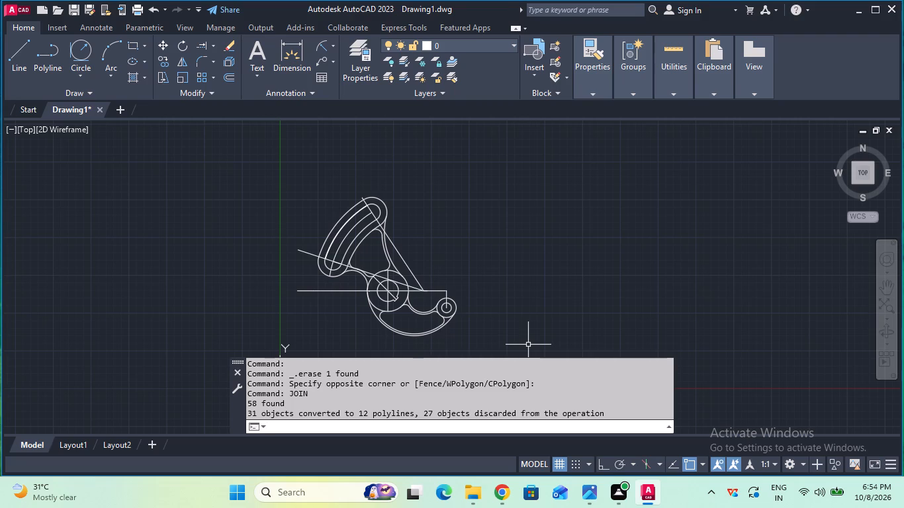
Add radius dimensions to two hub-side fillets: the lower pocket's beside the concave arc and the upper opening's lower one.
{"action": "scroll", "coordinate": [528, 345], "scroll_direction": "up", "scroll_amount": 1}
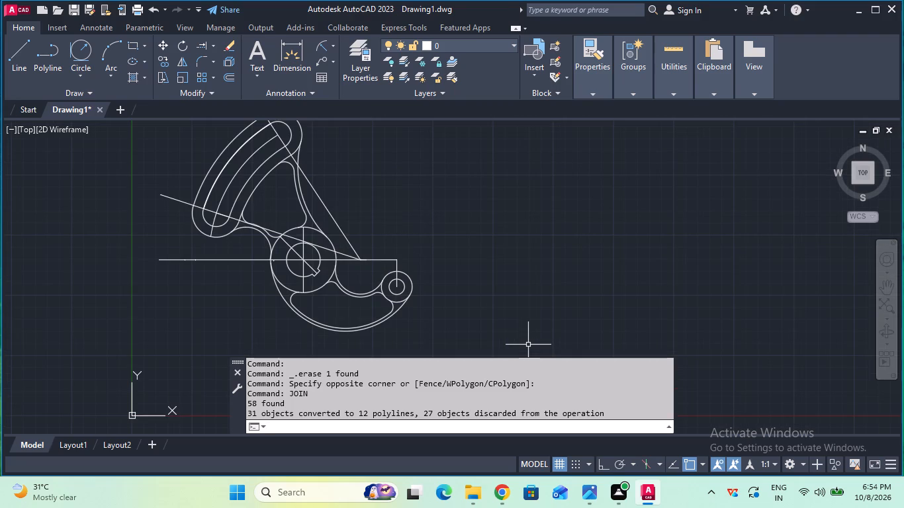
{"action": "scroll", "coordinate": [412, 316], "scroll_direction": "up", "scroll_amount": 1}
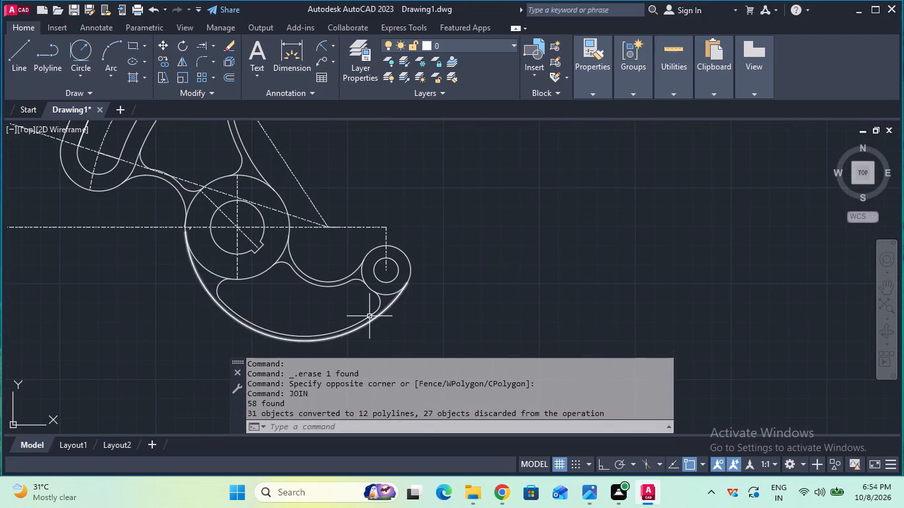
{"action": "middle_click_drag", "start_coordinate": [330, 255], "coordinate": [401, 283]}
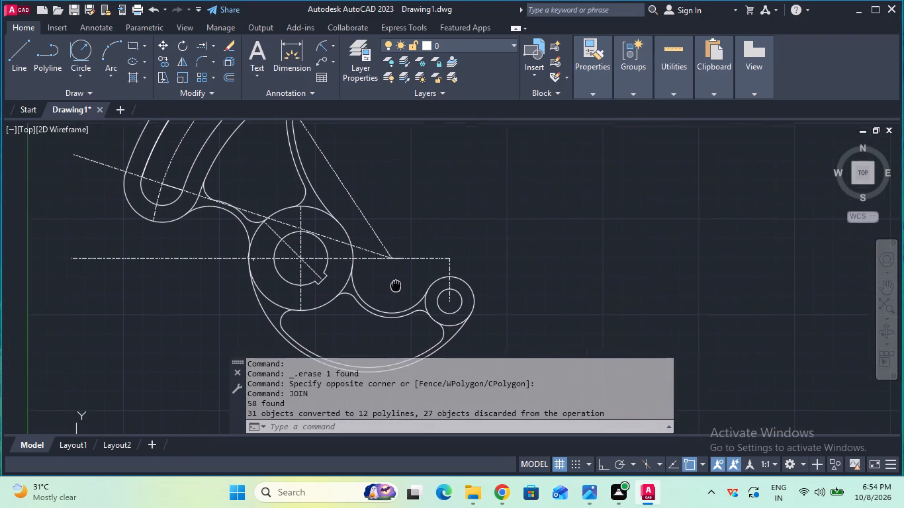
{"action": "middle_click_drag", "start_coordinate": [401, 283], "coordinate": [422, 272]}
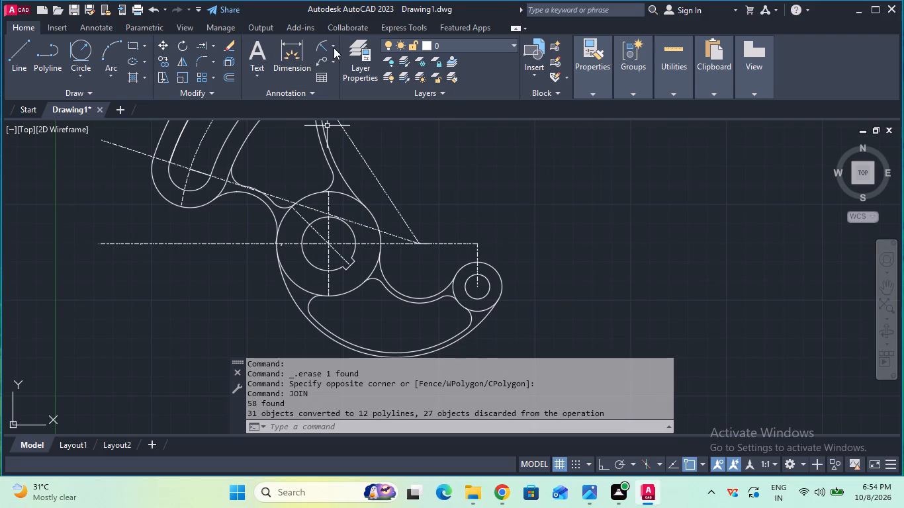
{"action": "left_click", "coordinate": [324, 47]}
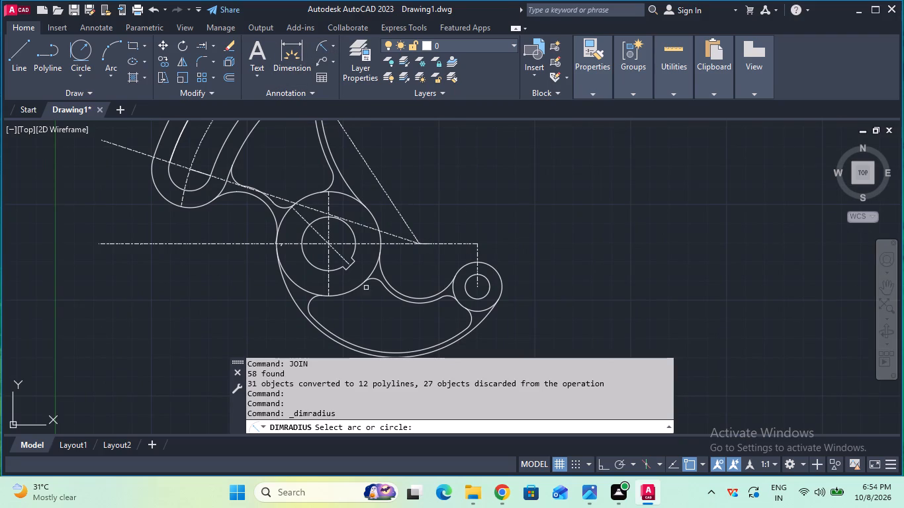
{"action": "left_click", "coordinate": [377, 280]}
{"action": "left_click", "coordinate": [377, 299]}
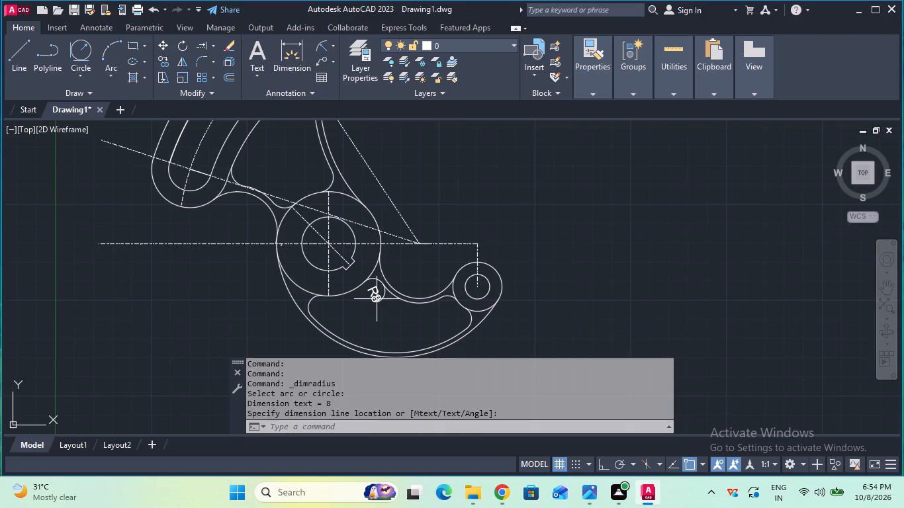
{"action": "left_click", "coordinate": [319, 48]}
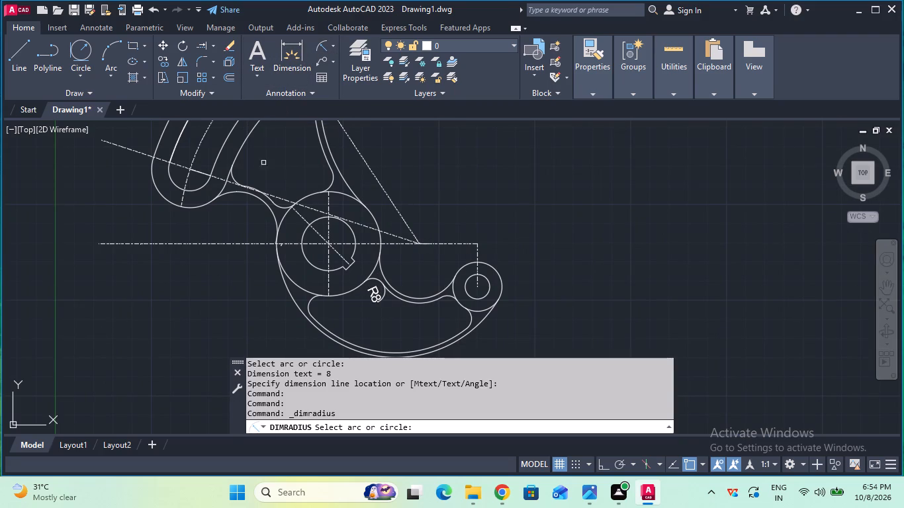
{"action": "left_click", "coordinate": [281, 204]}
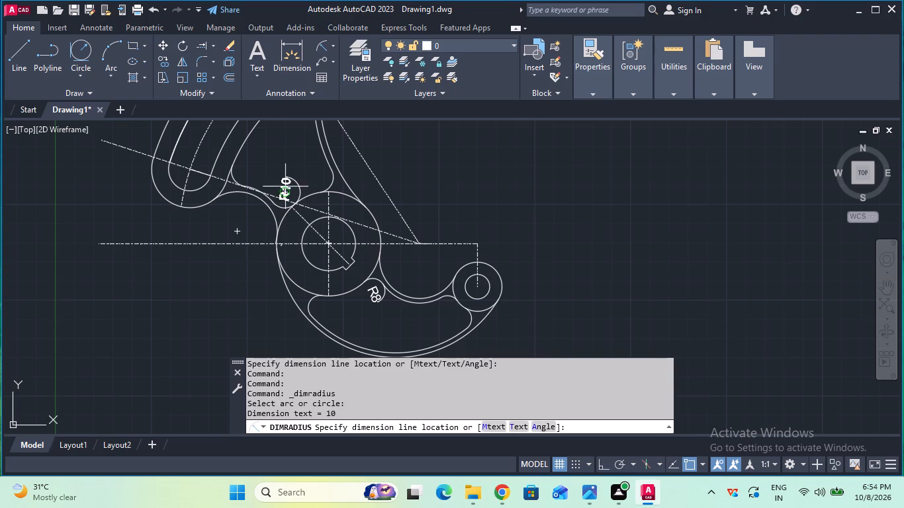
{"action": "left_click", "coordinate": [285, 187]}
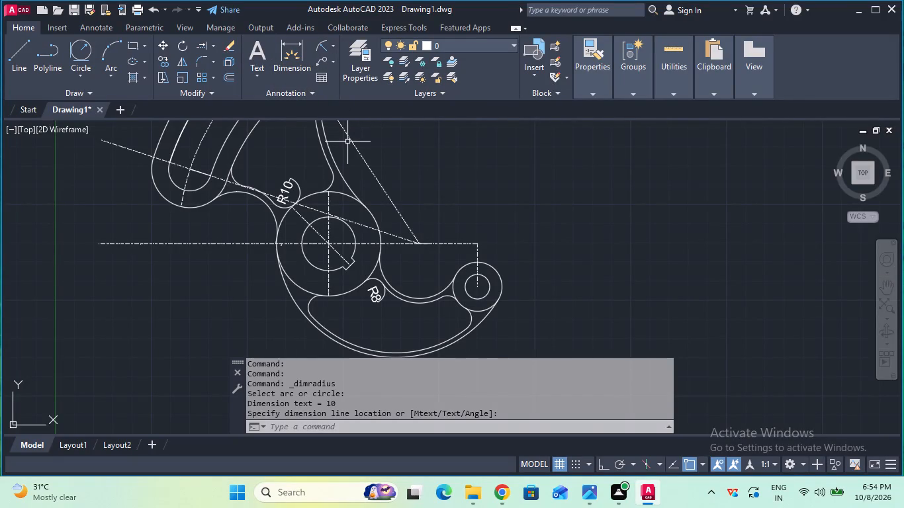
Add radius dimensions to the concave outer arc between hub and small boss and to the large lower outer arc.
{"action": "left_click", "coordinate": [324, 50]}
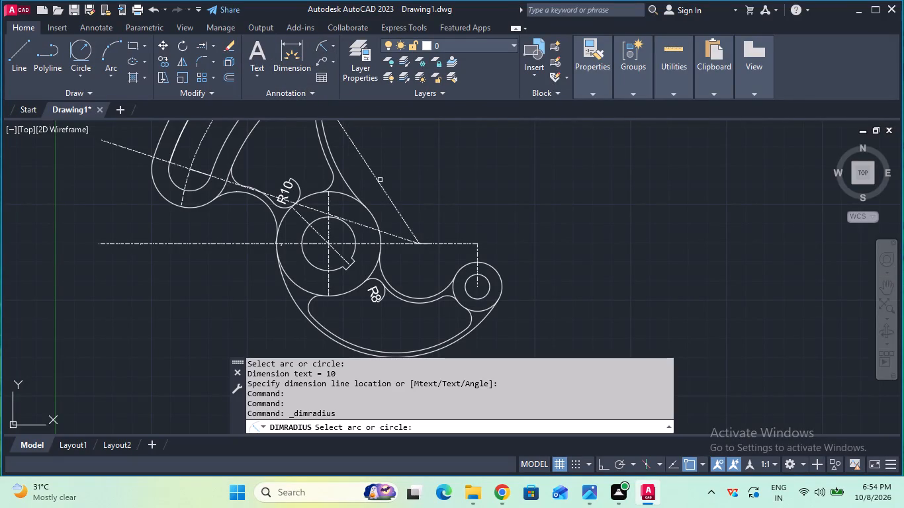
{"action": "left_click", "coordinate": [399, 291]}
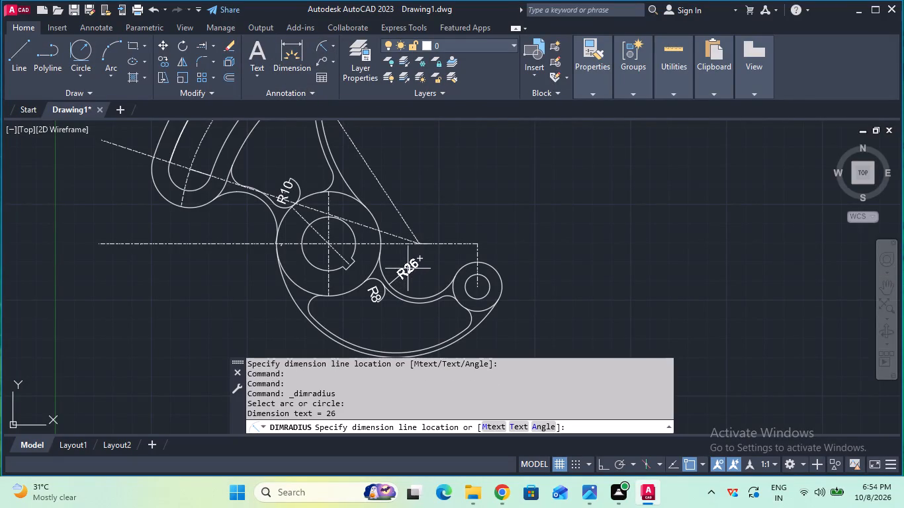
{"action": "left_click", "coordinate": [408, 269]}
{"action": "left_click", "coordinate": [322, 51]}
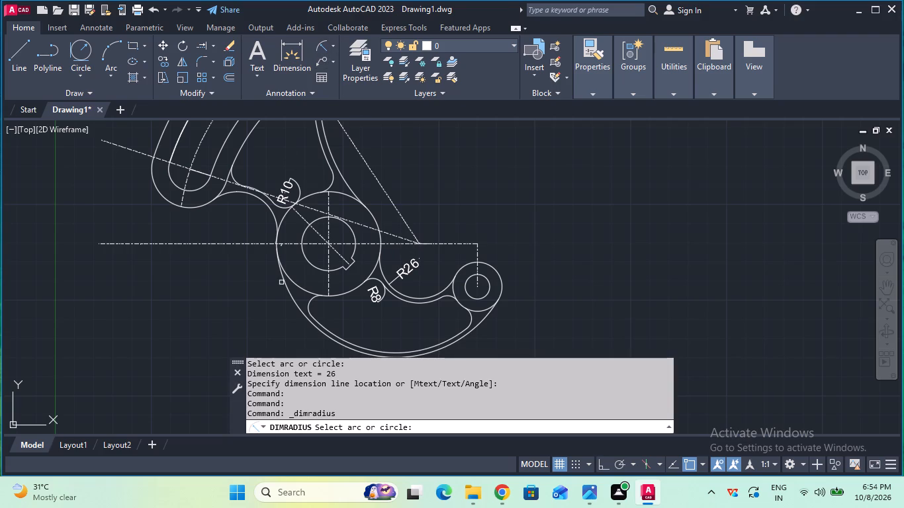
{"action": "left_click", "coordinate": [302, 312]}
{"action": "left_click", "coordinate": [283, 318]}
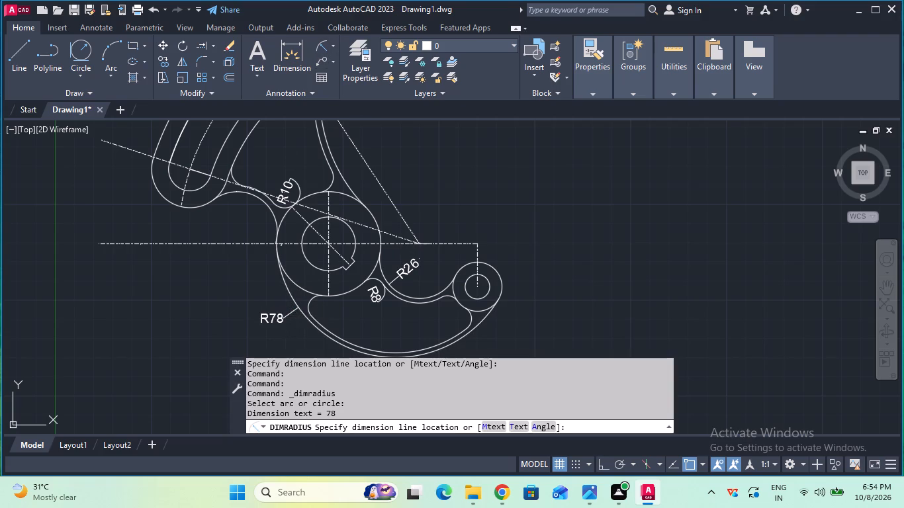
{"action": "middle_click_drag", "start_coordinate": [476, 259], "coordinate": [511, 322]}
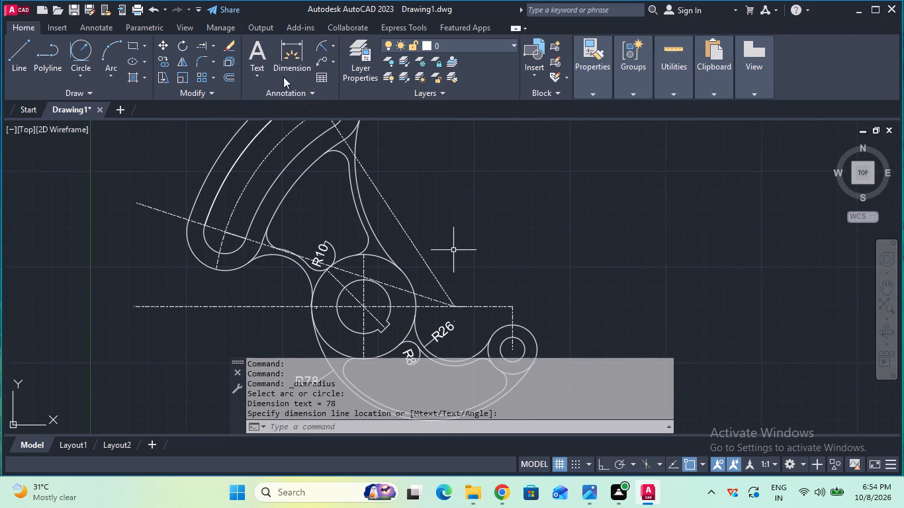
Add radius dimensions to the concave fillet between slot end and hub, the long outer arc above the hub, and the slot's centreline arc.
{"action": "left_click", "coordinate": [323, 46]}
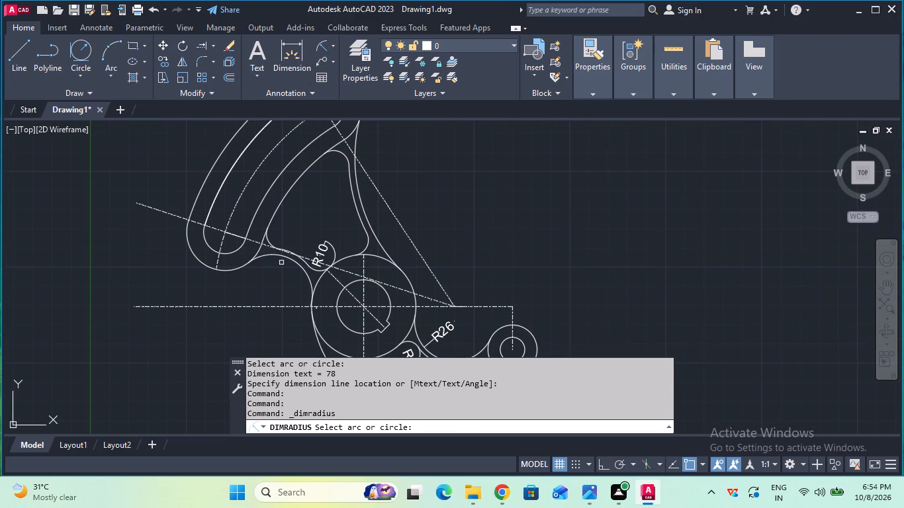
{"action": "left_click", "coordinate": [287, 258]}
{"action": "left_click", "coordinate": [278, 273]}
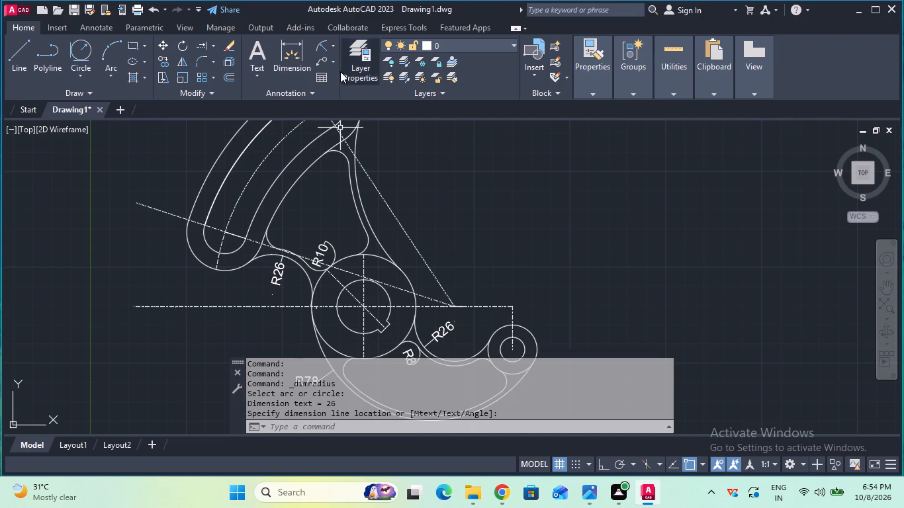
{"action": "left_click", "coordinate": [321, 42]}
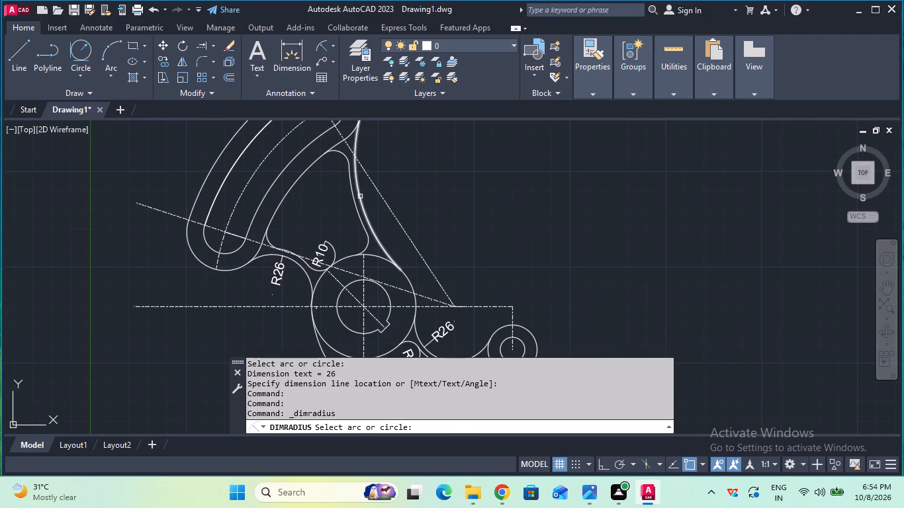
{"action": "left_click", "coordinate": [359, 196]}
{"action": "left_click", "coordinate": [383, 192]}
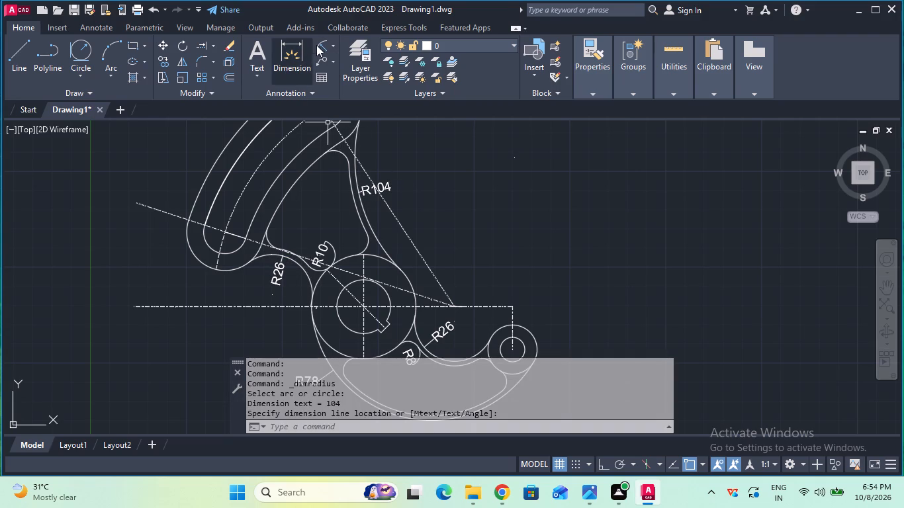
{"action": "left_click", "coordinate": [322, 44]}
{"action": "left_click", "coordinate": [283, 141]}
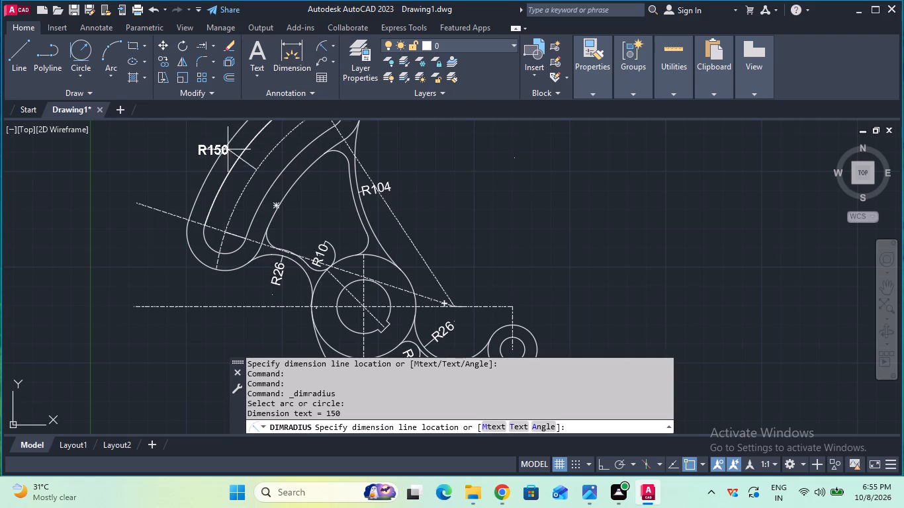
{"action": "left_click", "coordinate": [174, 151]}
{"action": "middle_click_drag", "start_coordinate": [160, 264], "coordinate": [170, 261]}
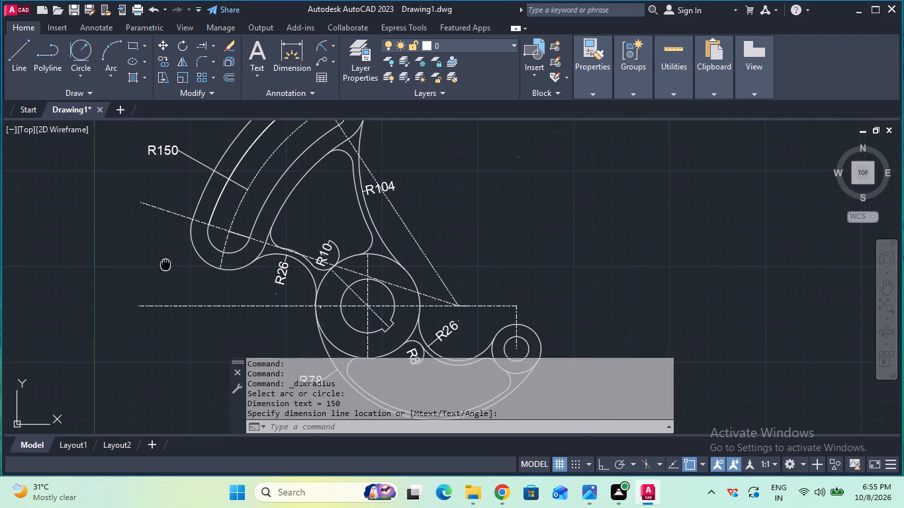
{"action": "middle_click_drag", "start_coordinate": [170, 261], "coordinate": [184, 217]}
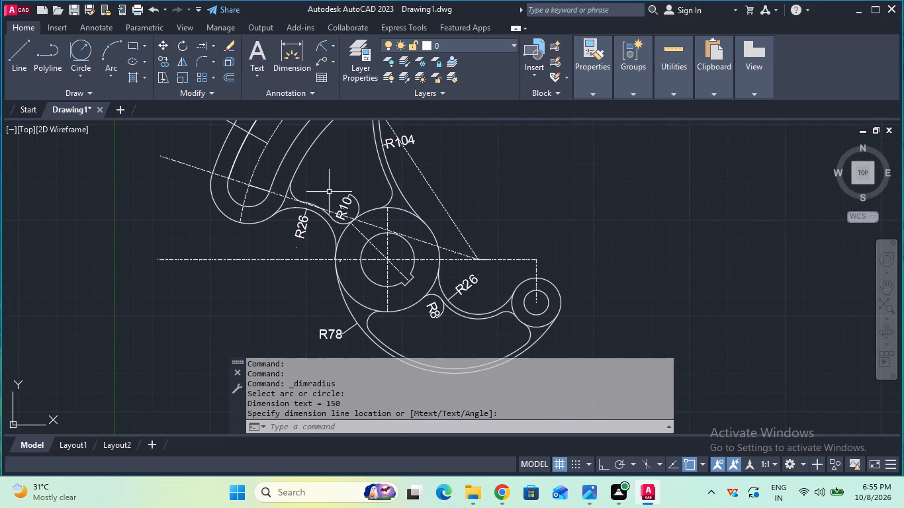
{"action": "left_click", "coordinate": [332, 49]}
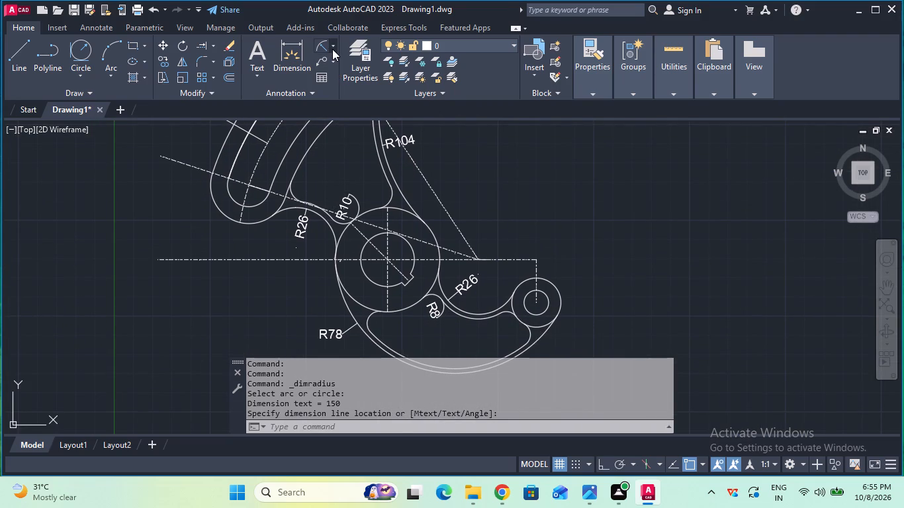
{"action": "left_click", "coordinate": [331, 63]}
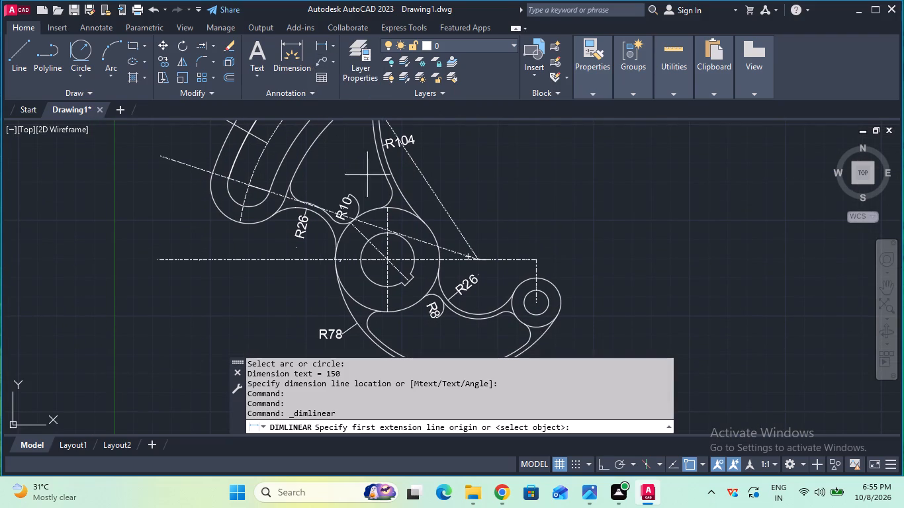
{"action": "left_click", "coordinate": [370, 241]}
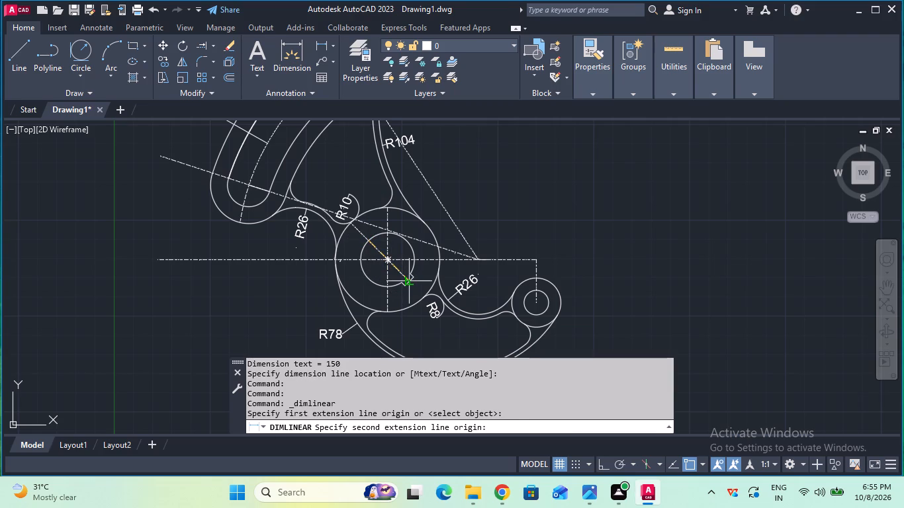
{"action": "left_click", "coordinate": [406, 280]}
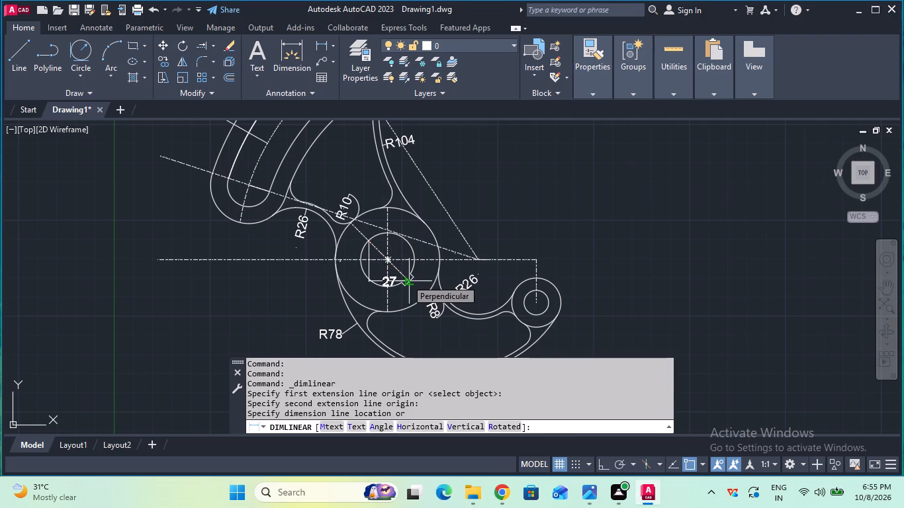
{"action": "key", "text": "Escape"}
Add an aligned dimension across the hub bore to the keyway bottom, placing it outside the hub's lower side.
{"action": "left_click", "coordinate": [333, 46]}
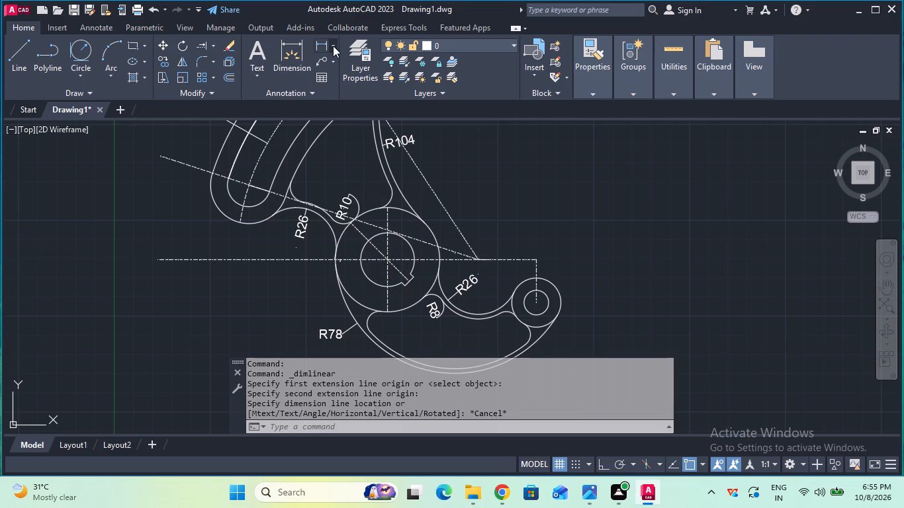
{"action": "left_click", "coordinate": [336, 82]}
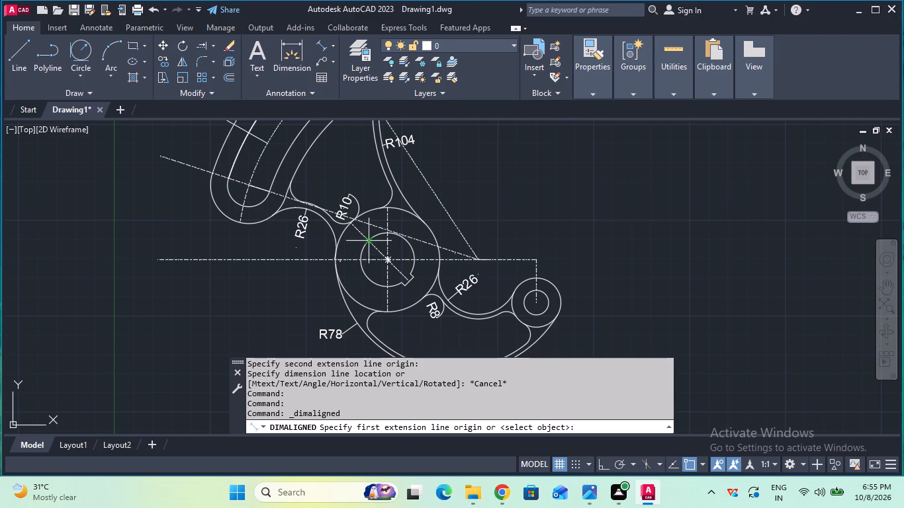
{"action": "left_click", "coordinate": [367, 238]}
{"action": "left_click", "coordinate": [408, 278]}
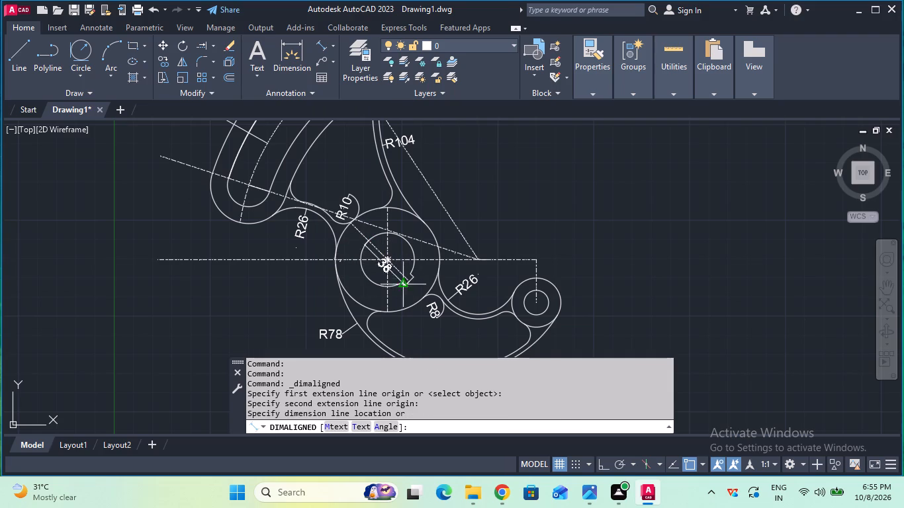
{"action": "left_click", "coordinate": [341, 312]}
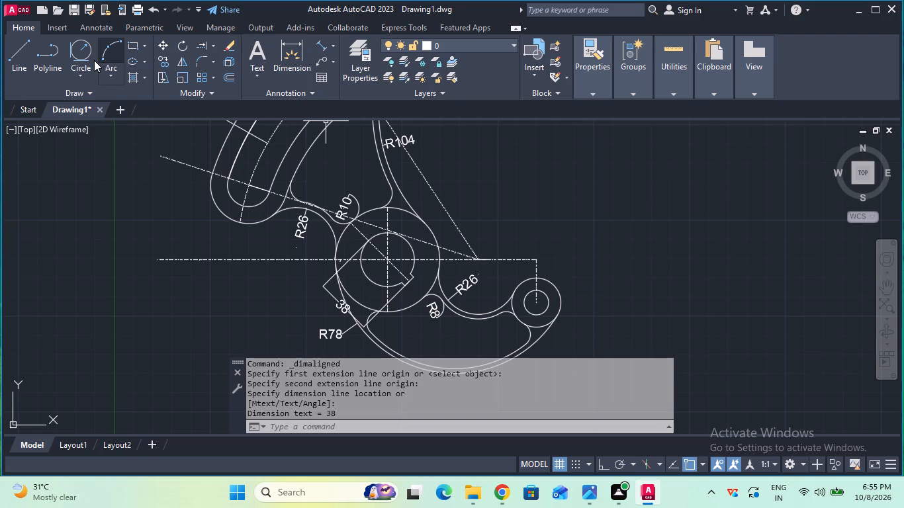
Add diameter dimensions to the hub's bore and its outer circle, placing both outside the part.
{"action": "left_click", "coordinate": [330, 43]}
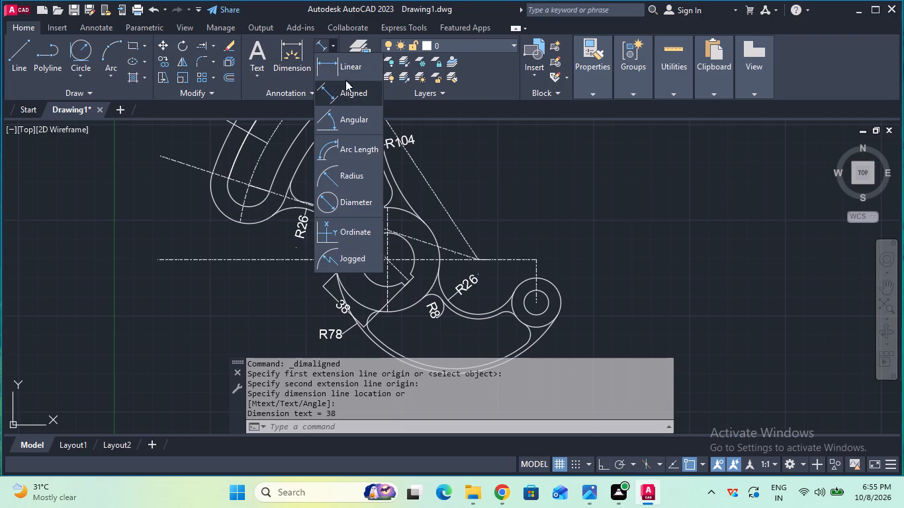
{"action": "left_click", "coordinate": [363, 192]}
{"action": "left_click", "coordinate": [413, 254]}
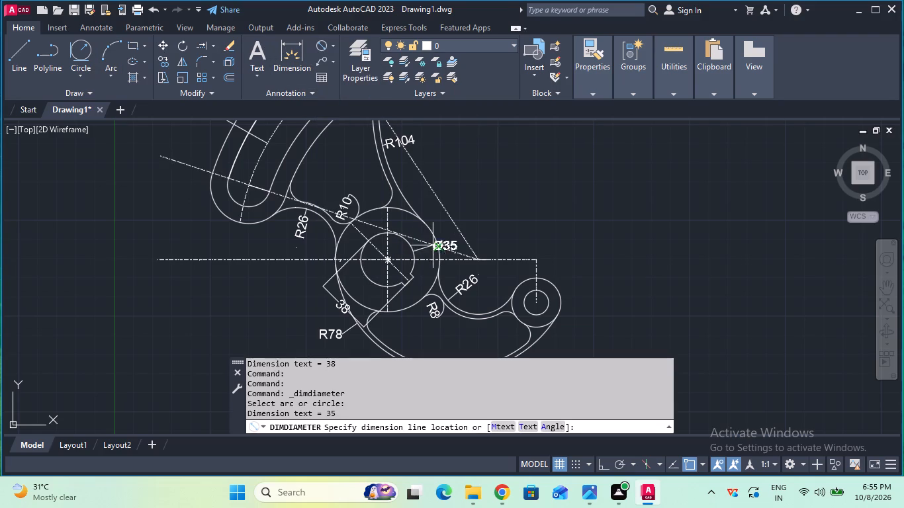
{"action": "left_click", "coordinate": [482, 208]}
{"action": "left_click", "coordinate": [320, 48]}
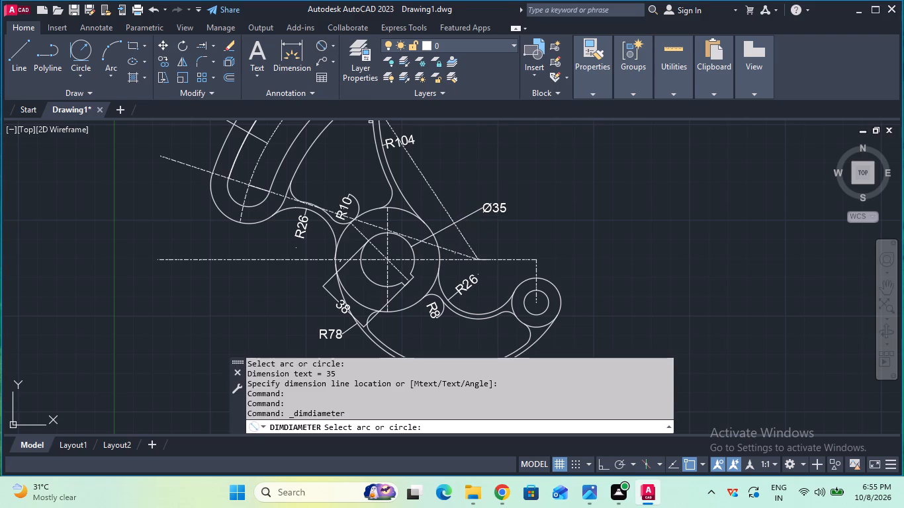
{"action": "left_click", "coordinate": [428, 228]}
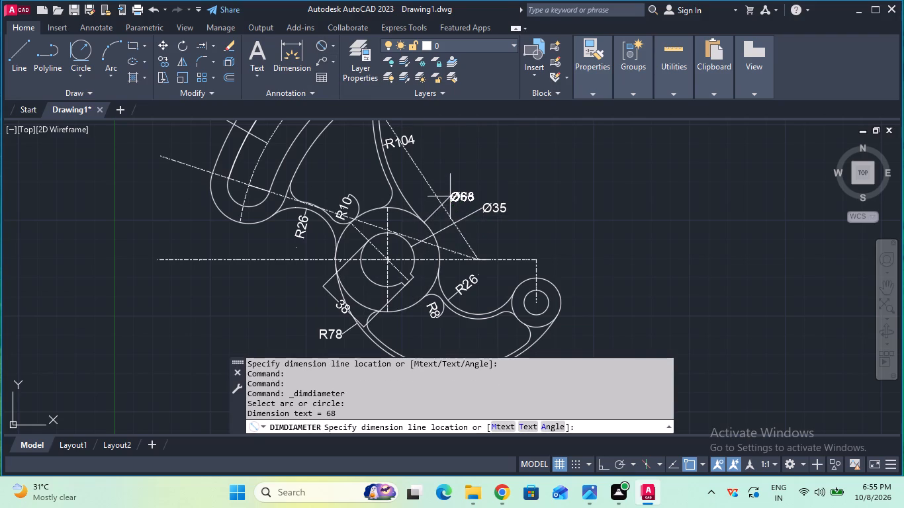
{"action": "left_click", "coordinate": [451, 194]}
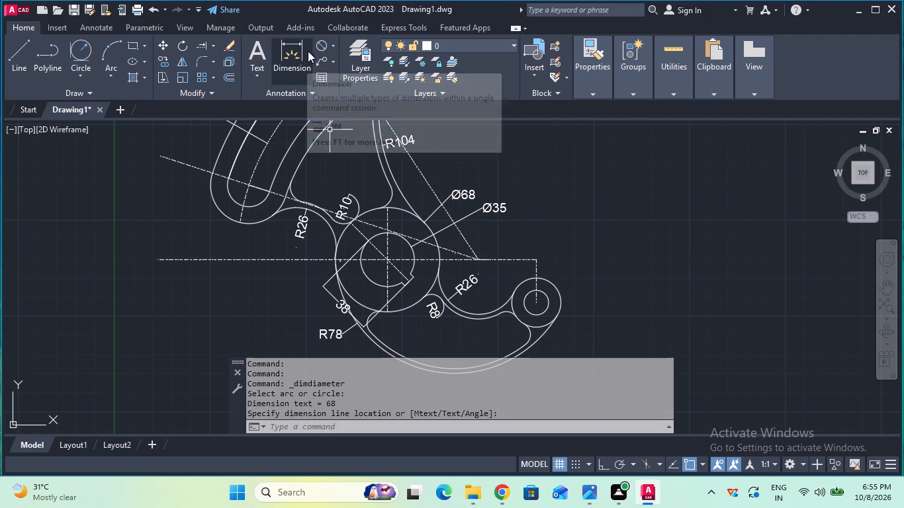
Add diameter dimensions to the small boss's hole and its outer circle.
{"action": "left_click", "coordinate": [318, 44]}
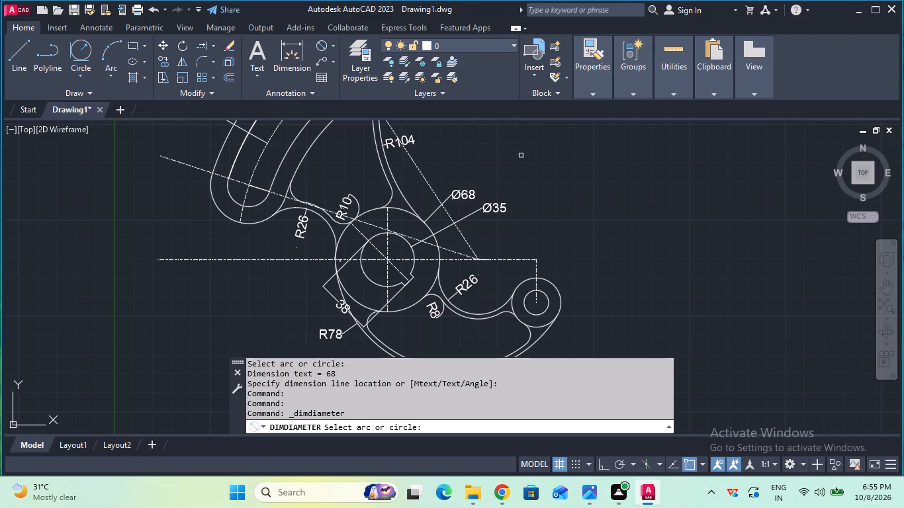
{"action": "left_click", "coordinate": [549, 294]}
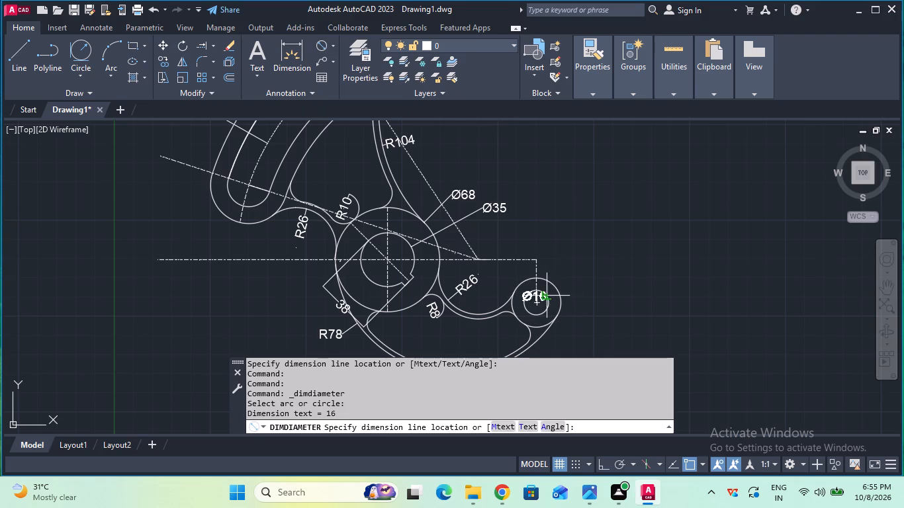
{"action": "left_click", "coordinate": [579, 280]}
{"action": "left_click", "coordinate": [324, 42]}
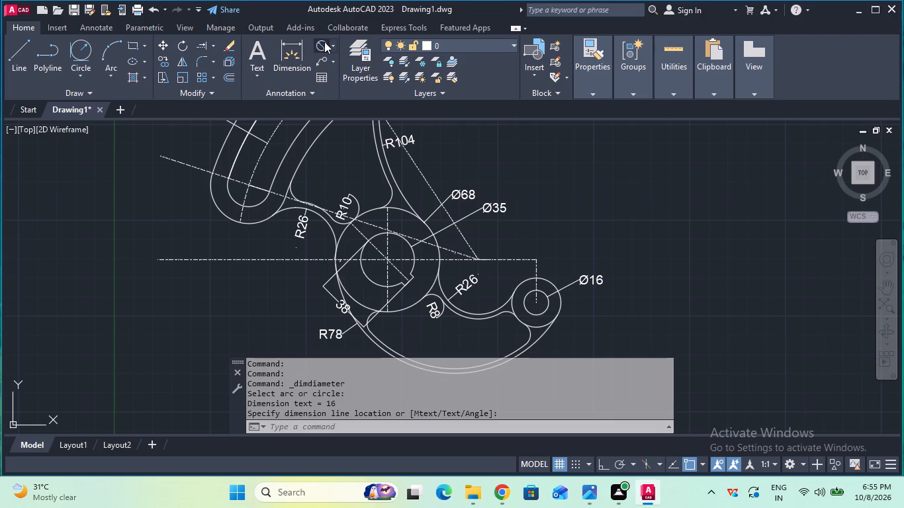
{"action": "left_click", "coordinate": [551, 280]}
{"action": "left_click", "coordinate": [557, 248]}
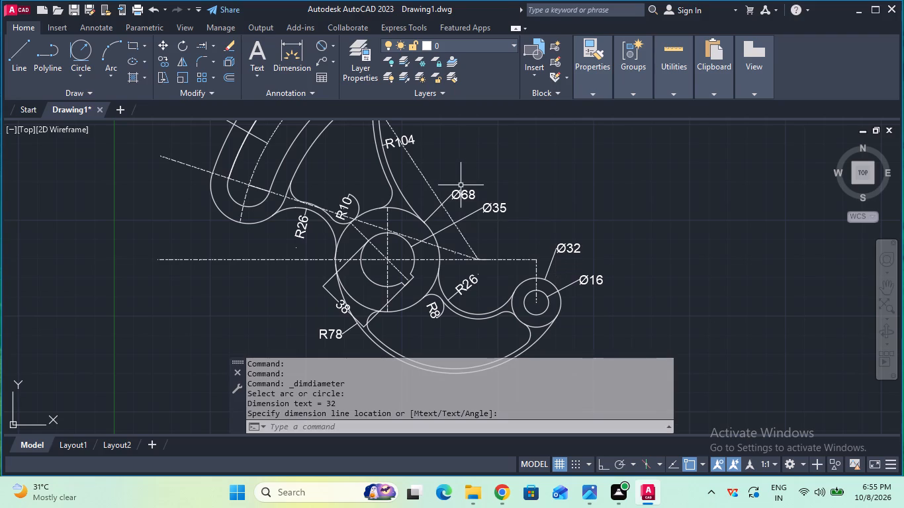
Delete the duplicate solid arc lying over the slot's outer edge.
{"action": "middle_click_drag", "start_coordinate": [467, 182], "coordinate": [494, 279]}
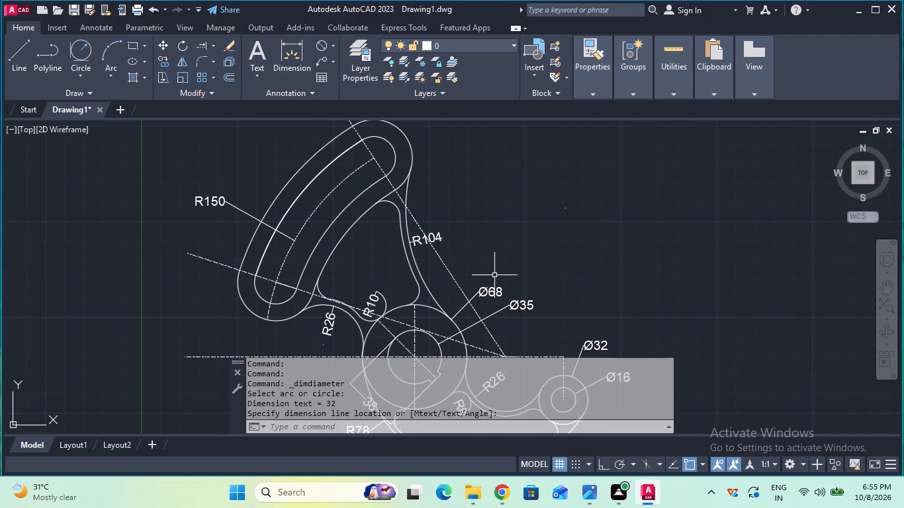
{"action": "middle_click_drag", "start_coordinate": [489, 220], "coordinate": [496, 265]}
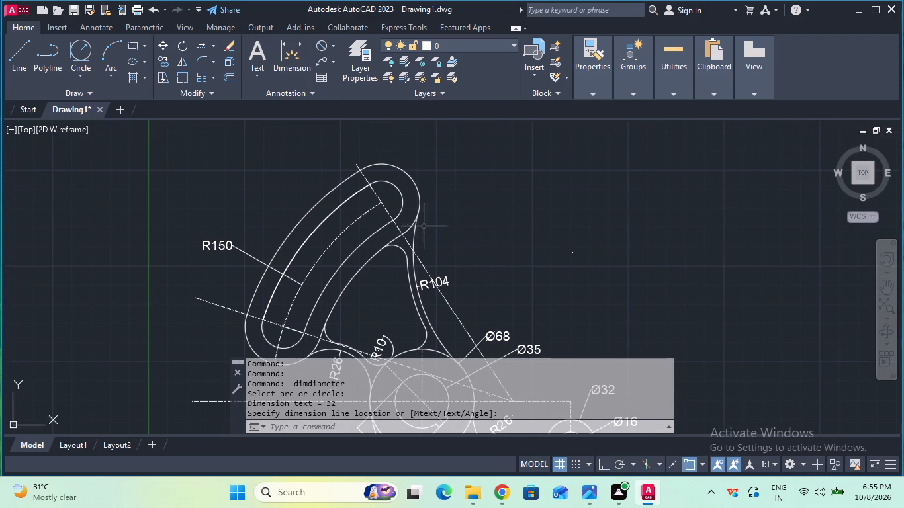
{"action": "scroll", "coordinate": [404, 226], "scroll_direction": "up", "scroll_amount": 2}
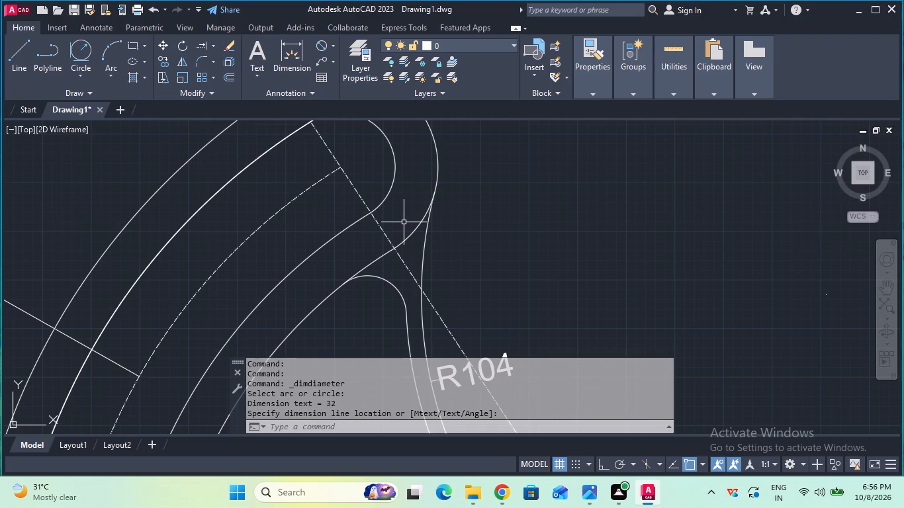
{"action": "scroll", "coordinate": [404, 222], "scroll_direction": "down", "scroll_amount": 1}
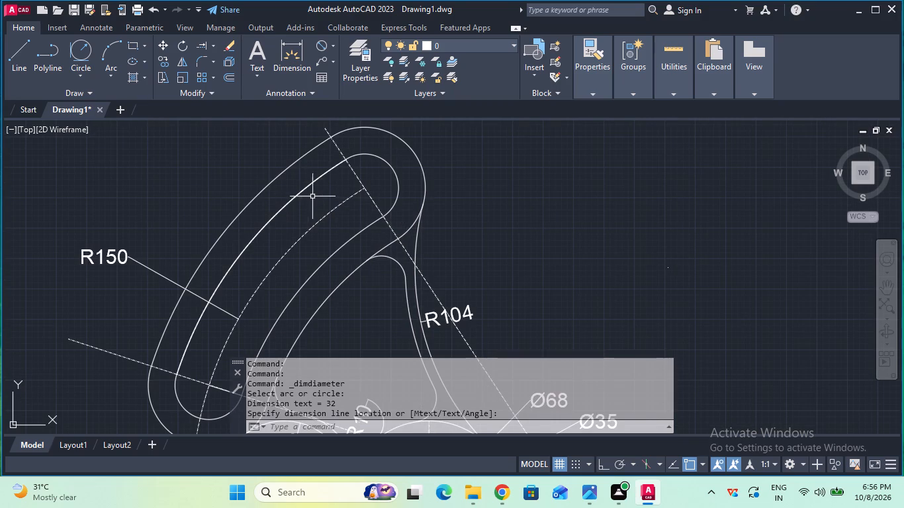
{"action": "left_click", "coordinate": [296, 196]}
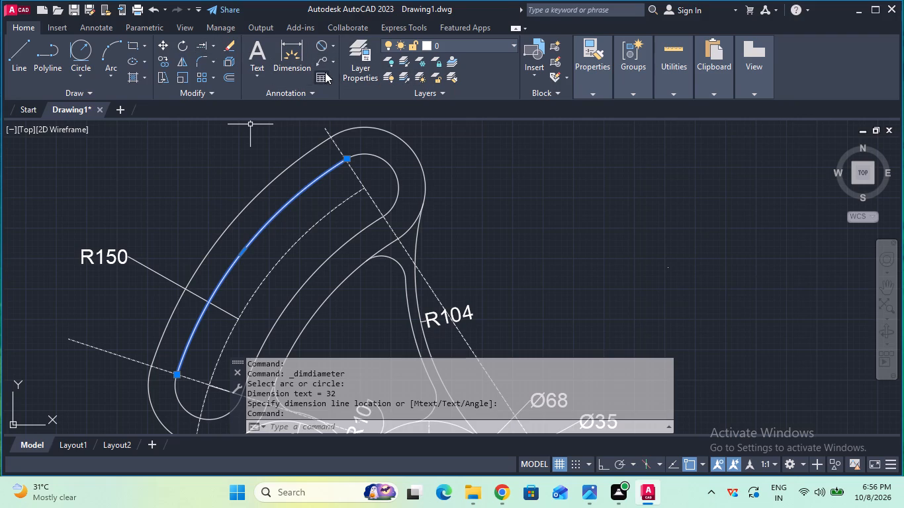
{"action": "key", "text": "Delete"}
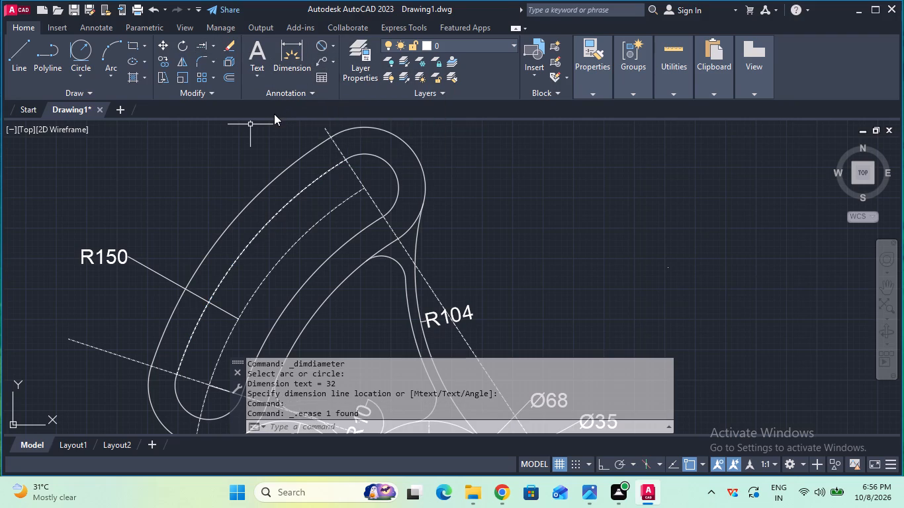
Change the slot's outer edge arc from the CENTER linetype to a solid one.
{"action": "left_click", "coordinate": [289, 203]}
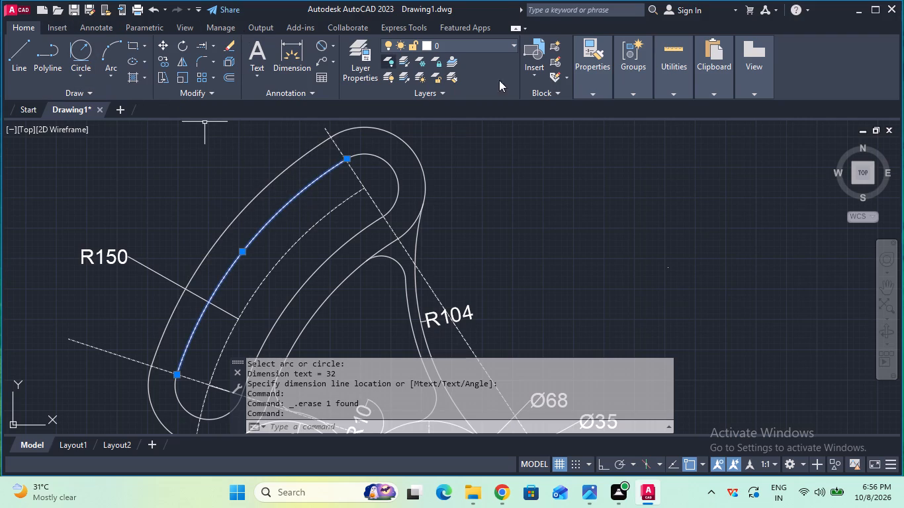
{"action": "left_click", "coordinate": [580, 83]}
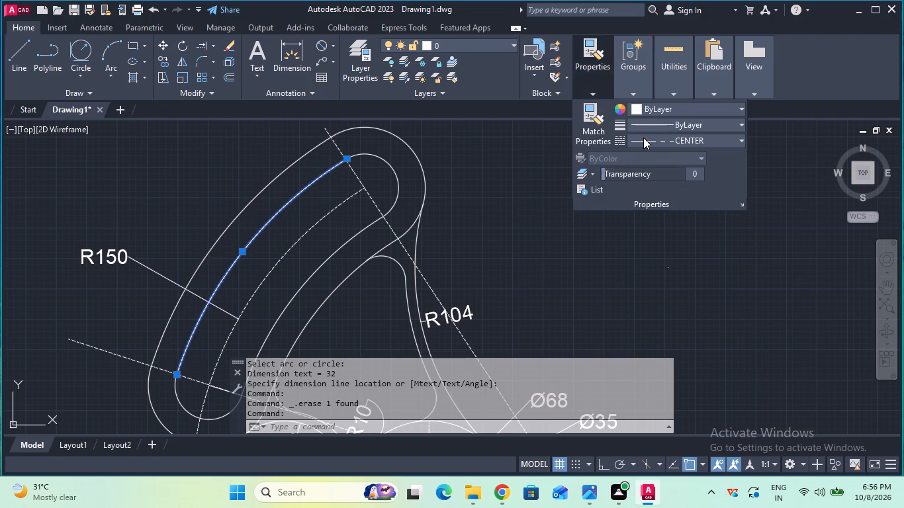
{"action": "left_click", "coordinate": [643, 138]}
{"action": "left_click", "coordinate": [650, 169]}
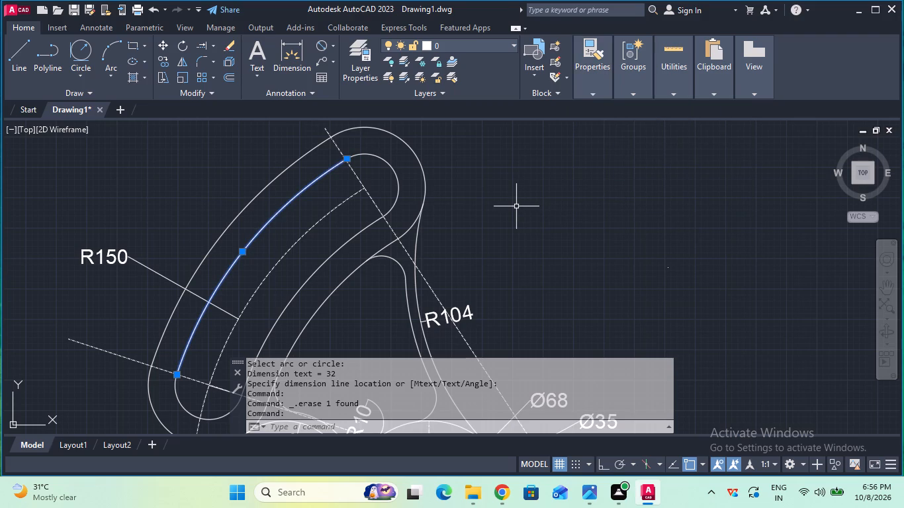
{"action": "key", "text": "Escape"}
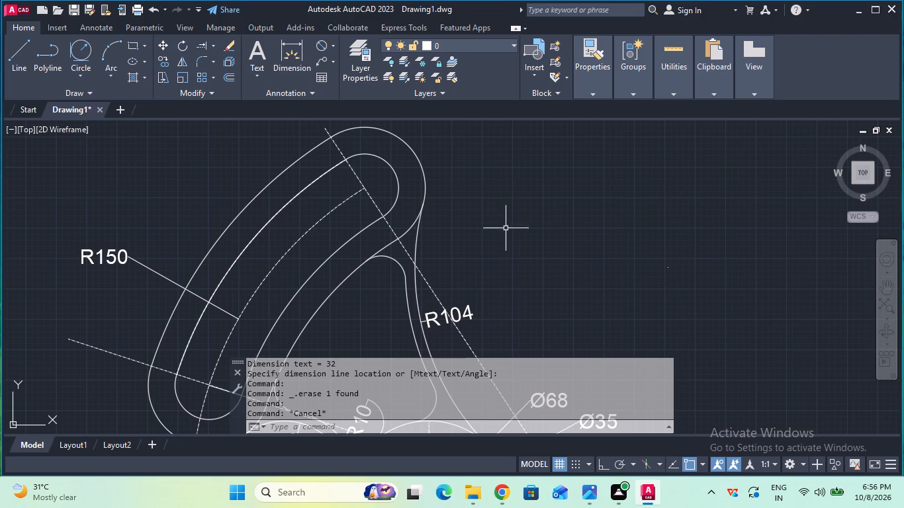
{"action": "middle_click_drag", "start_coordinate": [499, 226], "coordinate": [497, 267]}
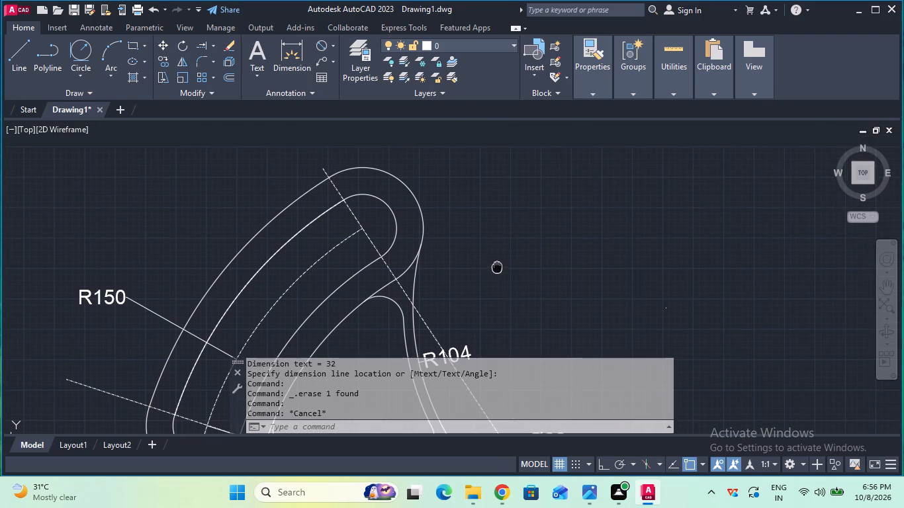
Add radius dimensions to the outer and inner arcs at the slotted arm's upper end, placing both outside the part.
{"action": "middle_click_drag", "start_coordinate": [497, 267], "coordinate": [497, 268]}
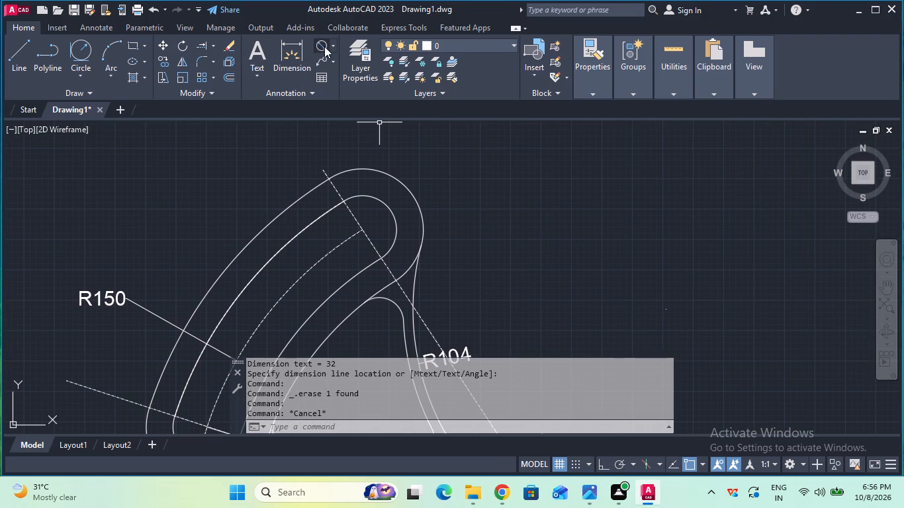
{"action": "left_click", "coordinate": [333, 46]}
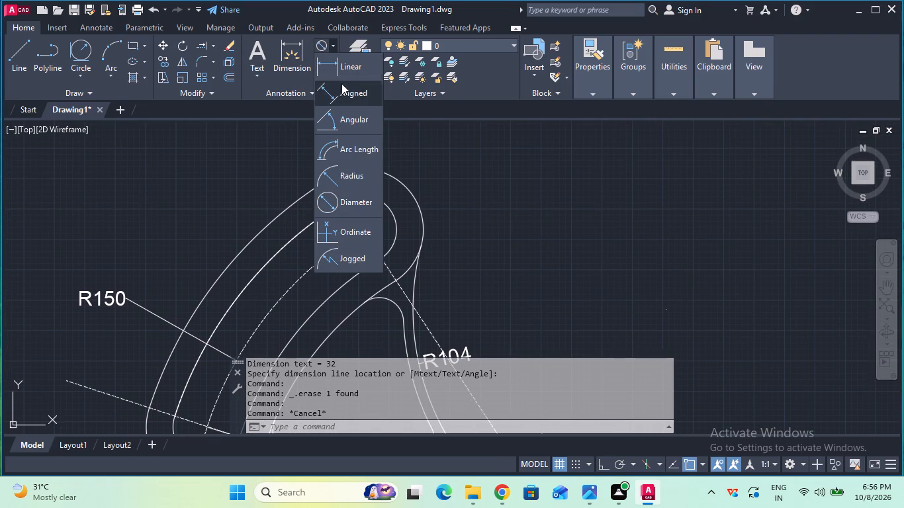
{"action": "left_click", "coordinate": [344, 177]}
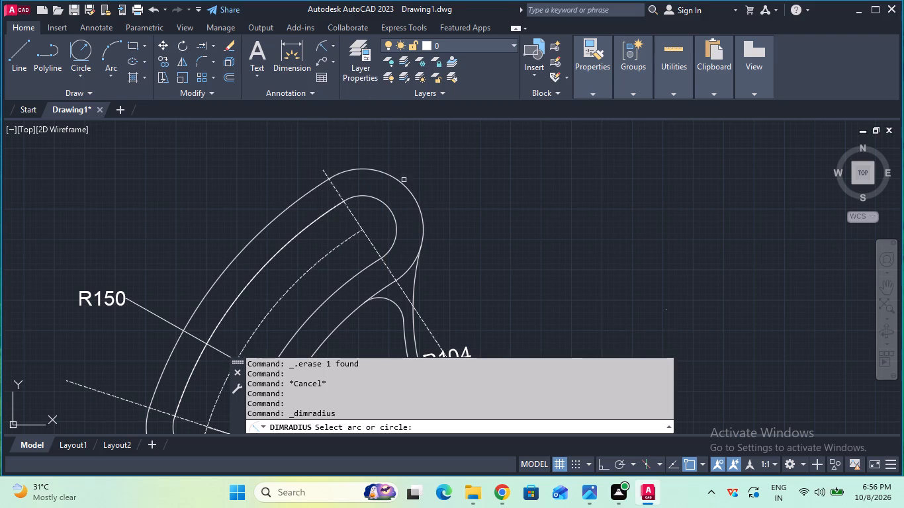
{"action": "left_click", "coordinate": [403, 184]}
{"action": "left_click", "coordinate": [441, 181]}
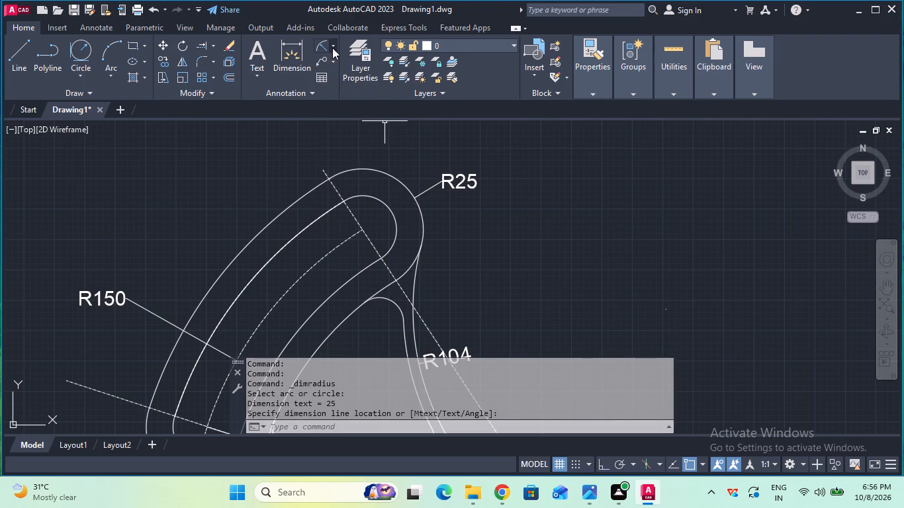
{"action": "left_click", "coordinate": [326, 48]}
{"action": "left_click", "coordinate": [382, 202]}
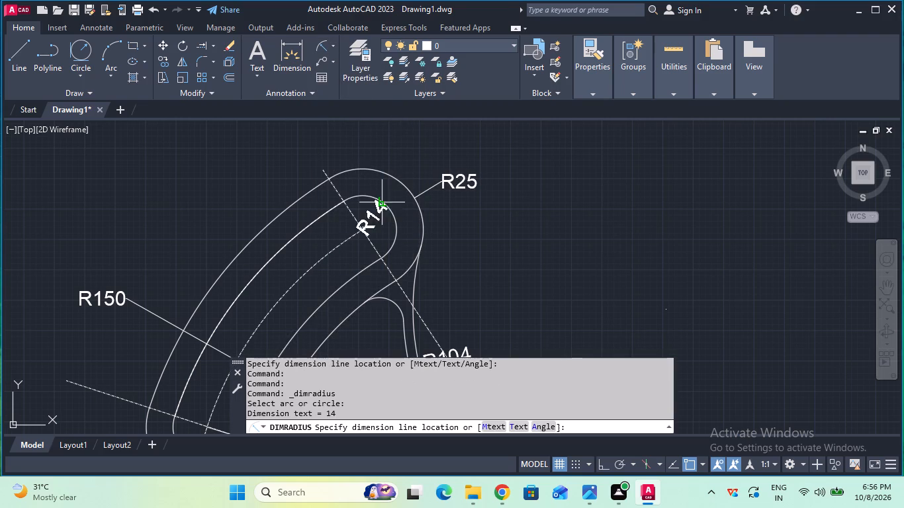
{"action": "left_click", "coordinate": [441, 231]}
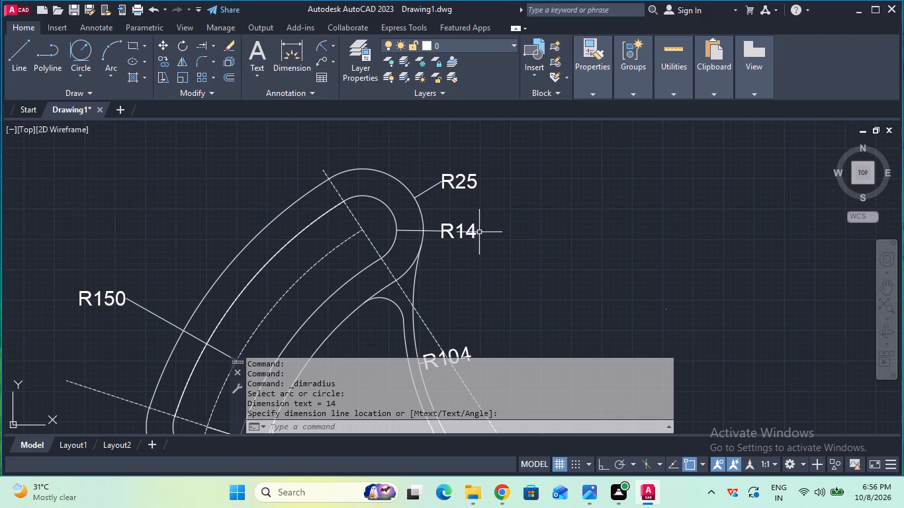
Add an angular dimension between the hub's inclined keyway centreline and the horizontal centreline, placing it near the hub's outer circle.
{"action": "middle_click_drag", "start_coordinate": [512, 294], "coordinate": [527, 192]}
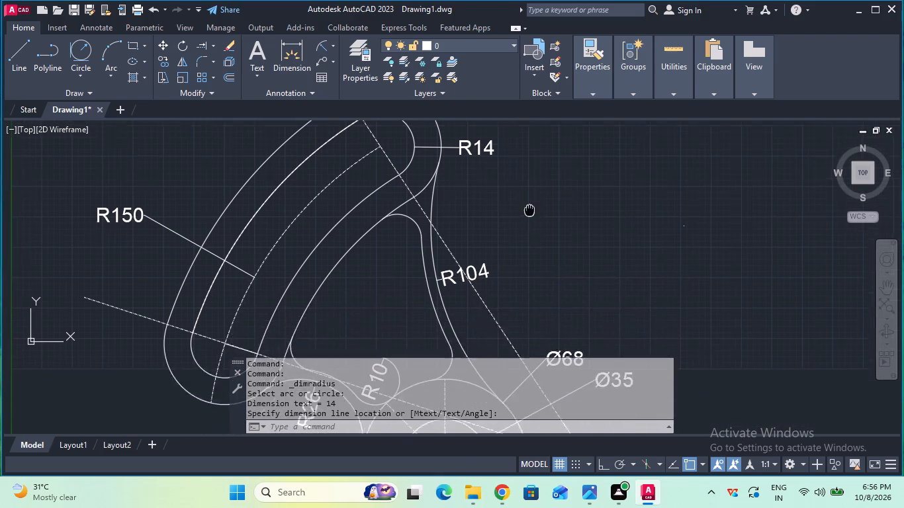
{"action": "middle_click_drag", "start_coordinate": [527, 192], "coordinate": [525, 161]}
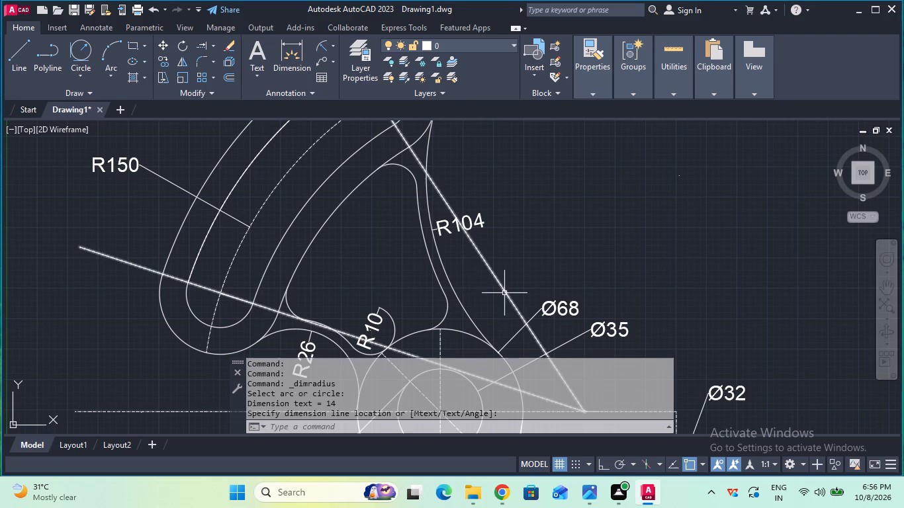
{"action": "middle_click_drag", "start_coordinate": [492, 300], "coordinate": [486, 184]}
{"action": "left_click", "coordinate": [335, 48]}
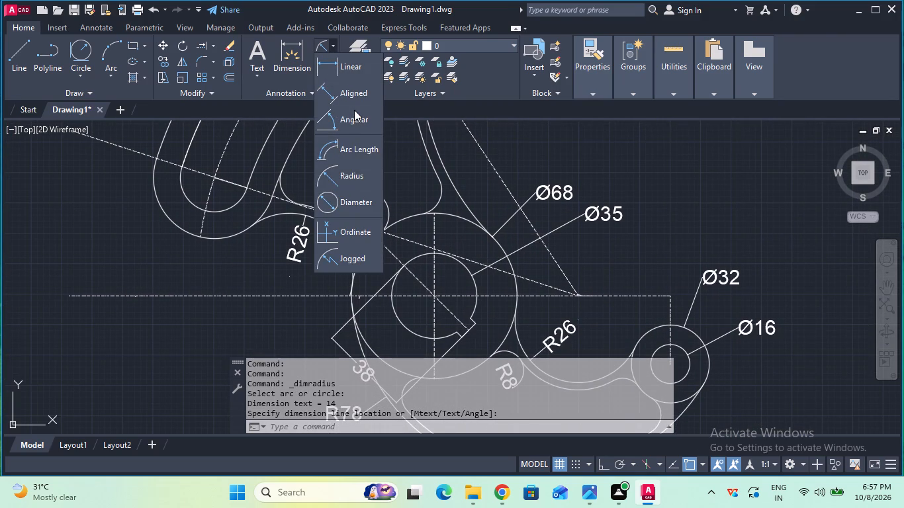
{"action": "left_click", "coordinate": [348, 120]}
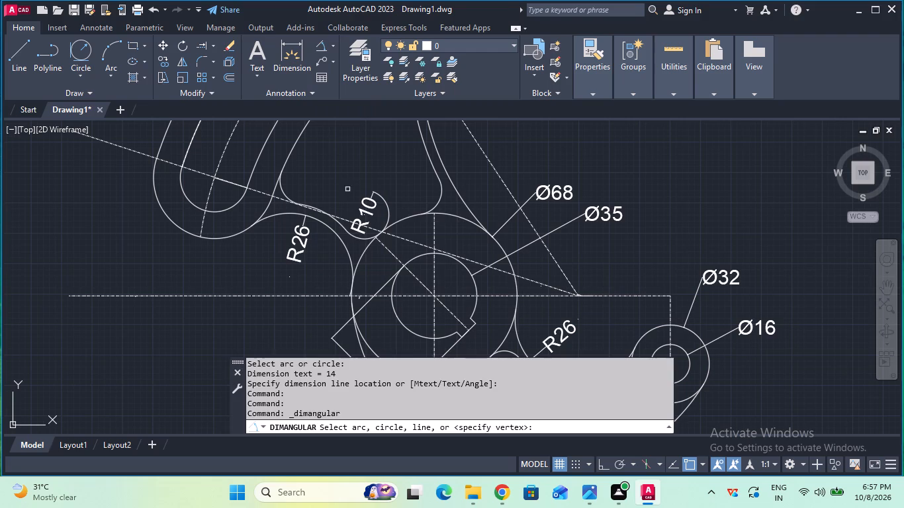
{"action": "left_click", "coordinate": [417, 277]}
{"action": "left_click", "coordinate": [404, 294]}
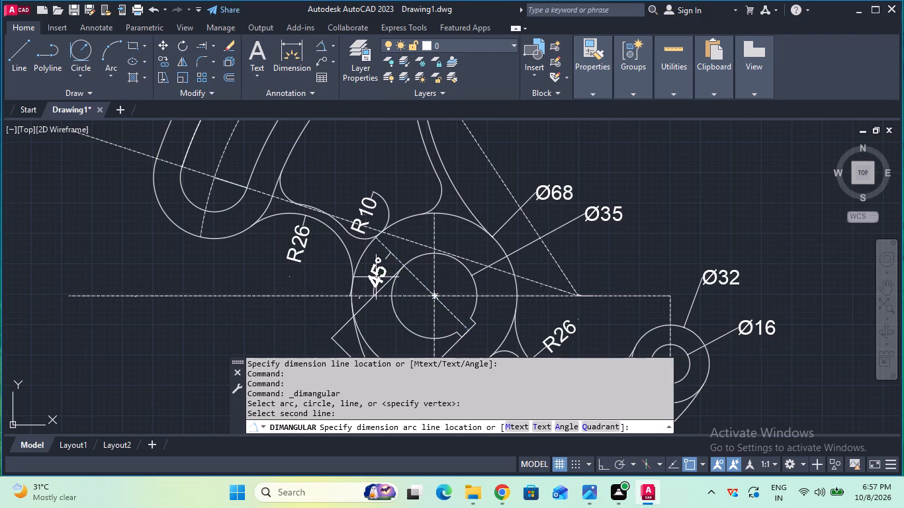
{"action": "left_click", "coordinate": [376, 277]}
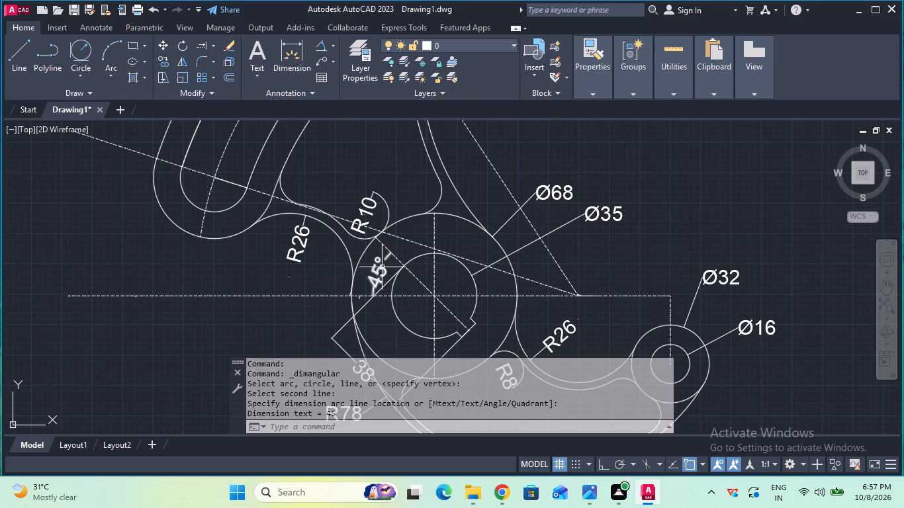
Add angular dimensions from the horizontal centreline to the centrelines through the slot's lower and upper ends, placing both outside the slotted arm.
{"action": "left_click", "coordinate": [322, 44]}
{"action": "left_click", "coordinate": [527, 280]}
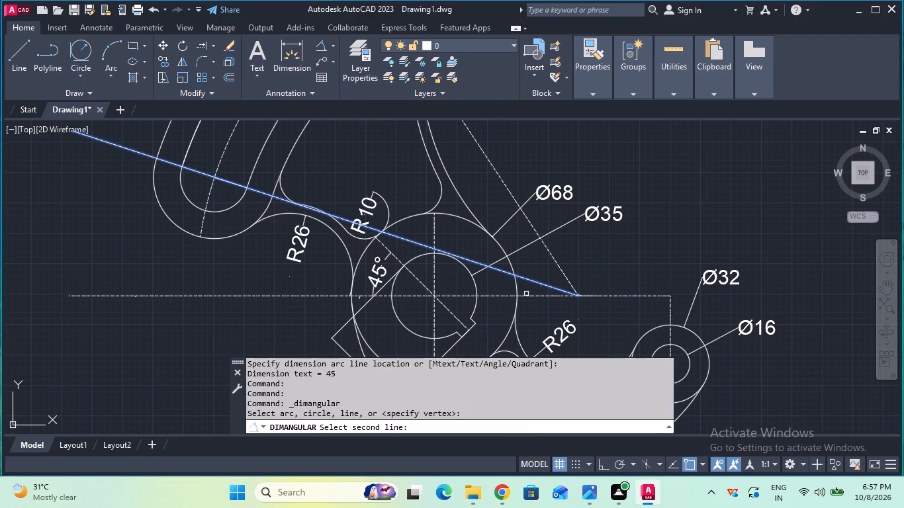
{"action": "left_click", "coordinate": [526, 295]}
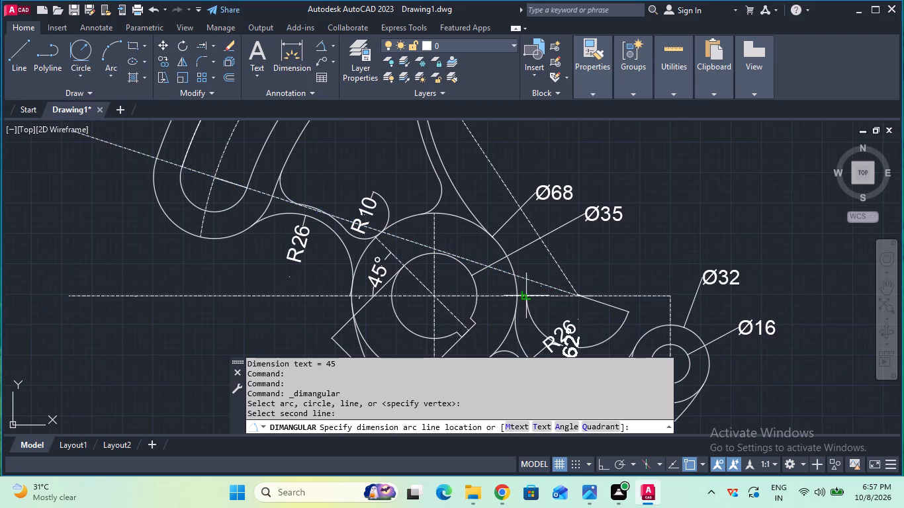
{"action": "left_click", "coordinate": [116, 181]}
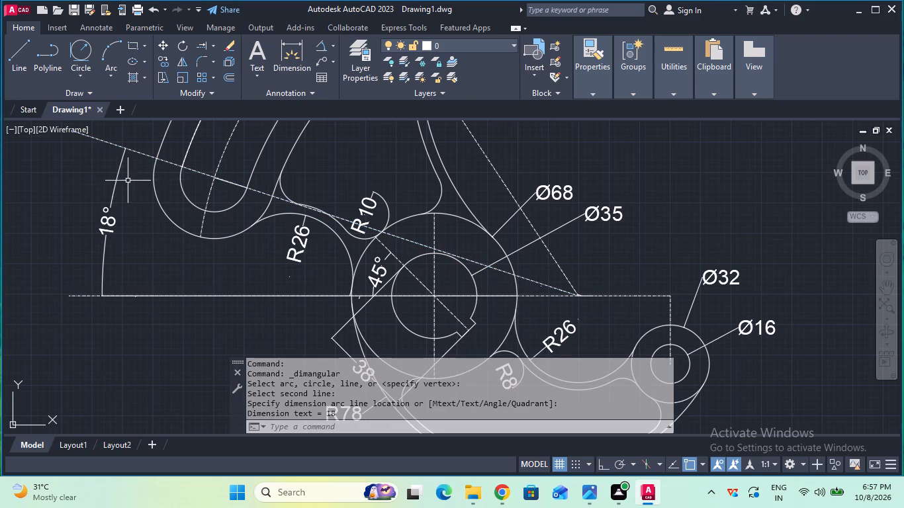
{"action": "middle_click_drag", "start_coordinate": [369, 151], "coordinate": [477, 257]}
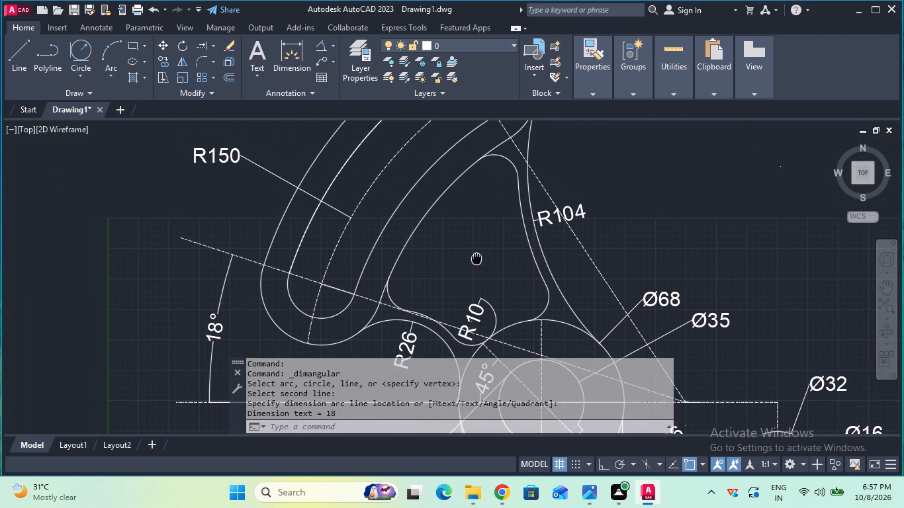
{"action": "middle_click_drag", "start_coordinate": [477, 257], "coordinate": [479, 237]}
{"action": "scroll", "coordinate": [479, 241], "scroll_direction": "down", "scroll_amount": 1}
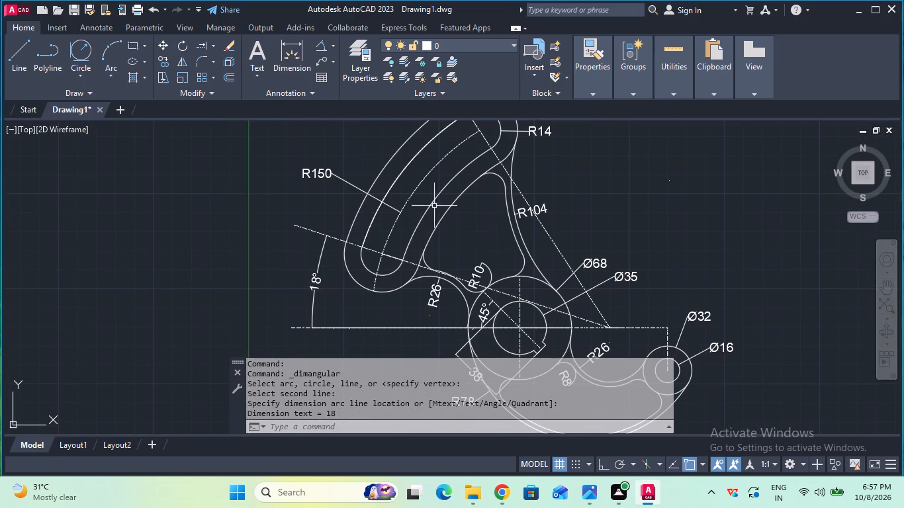
{"action": "left_click", "coordinate": [318, 46]}
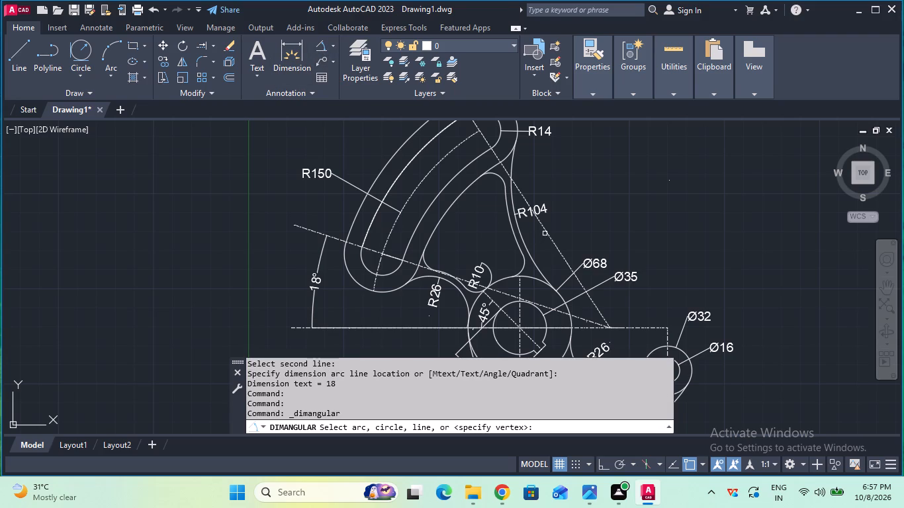
{"action": "left_click", "coordinate": [545, 232]}
{"action": "left_click", "coordinate": [447, 327]}
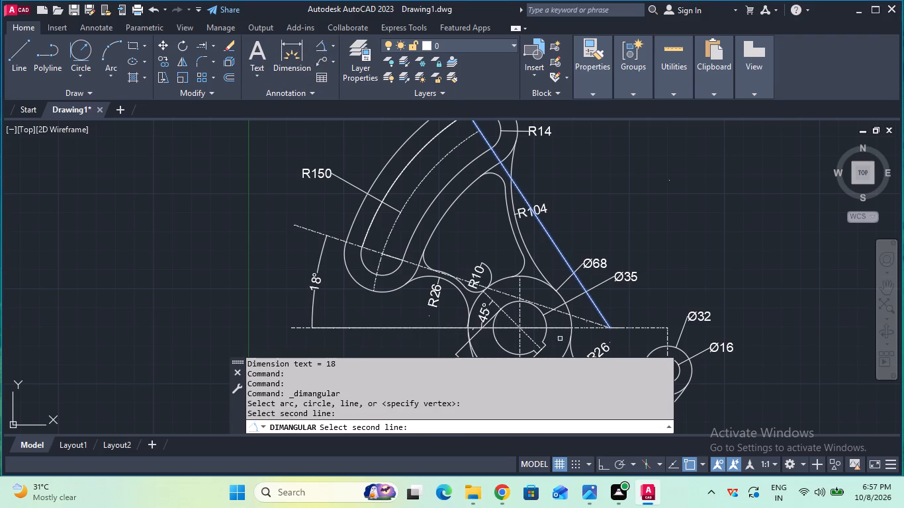
{"action": "left_click", "coordinate": [580, 329]}
{"action": "scroll", "coordinate": [533, 298], "scroll_direction": "down", "scroll_amount": 1}
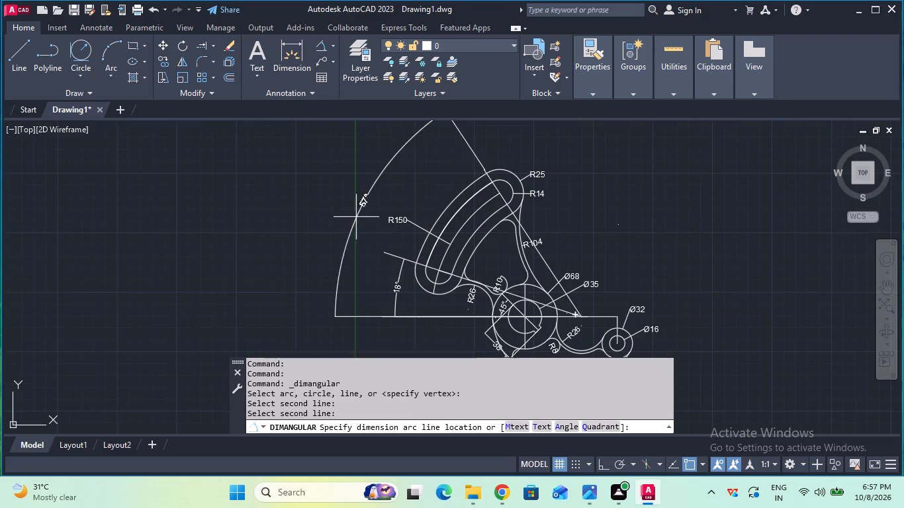
{"action": "left_click", "coordinate": [369, 221]}
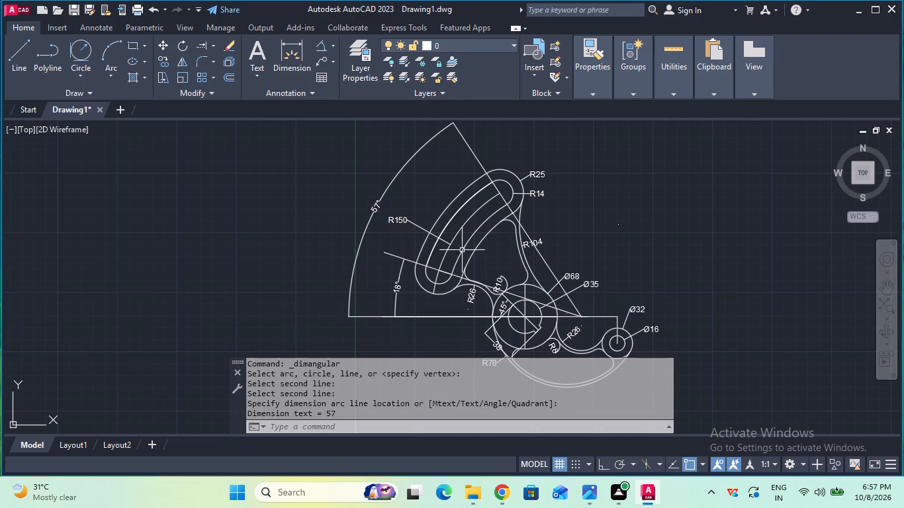
Add an aligned dimension for the thin wall between the two parallel arcs along the bottom of the lower arm.
{"action": "middle_click_drag", "start_coordinate": [484, 259], "coordinate": [464, 186]}
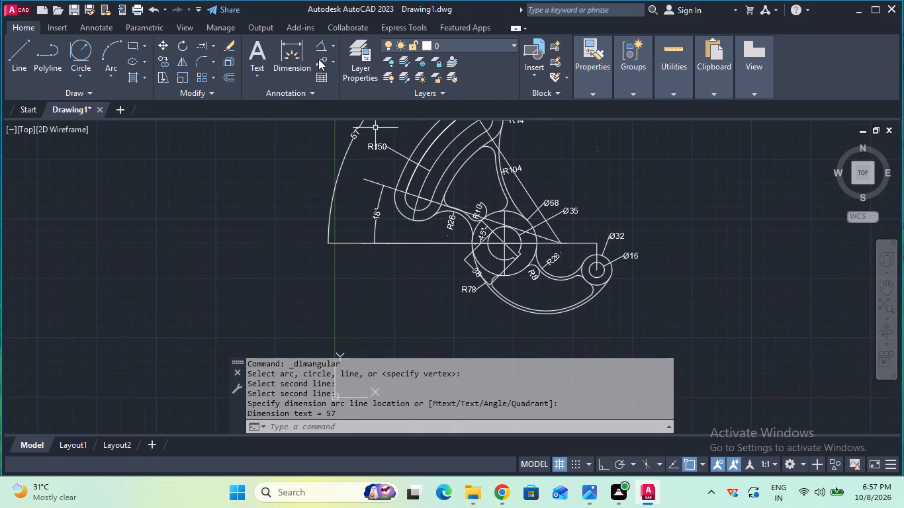
{"action": "left_click", "coordinate": [331, 43]}
{"action": "left_click", "coordinate": [336, 93]}
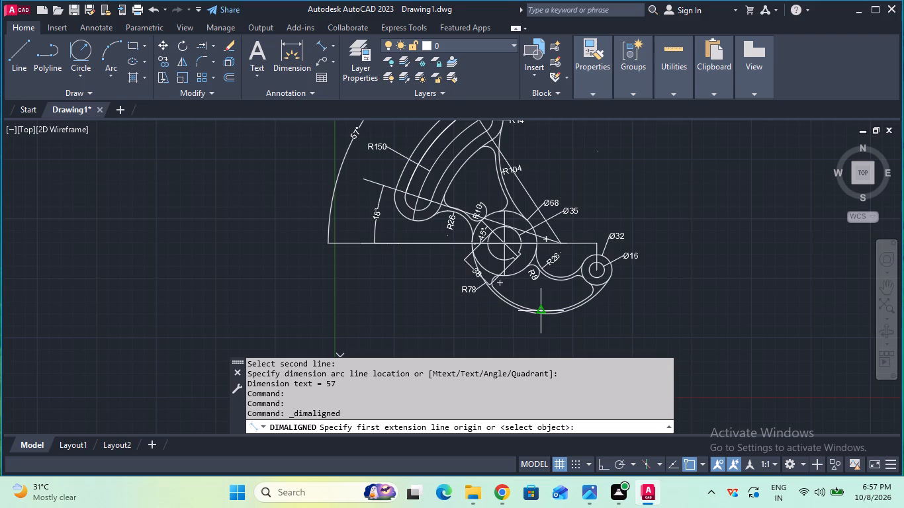
{"action": "scroll", "coordinate": [541, 310], "scroll_direction": "up", "scroll_amount": 1}
{"action": "left_click", "coordinate": [543, 309]}
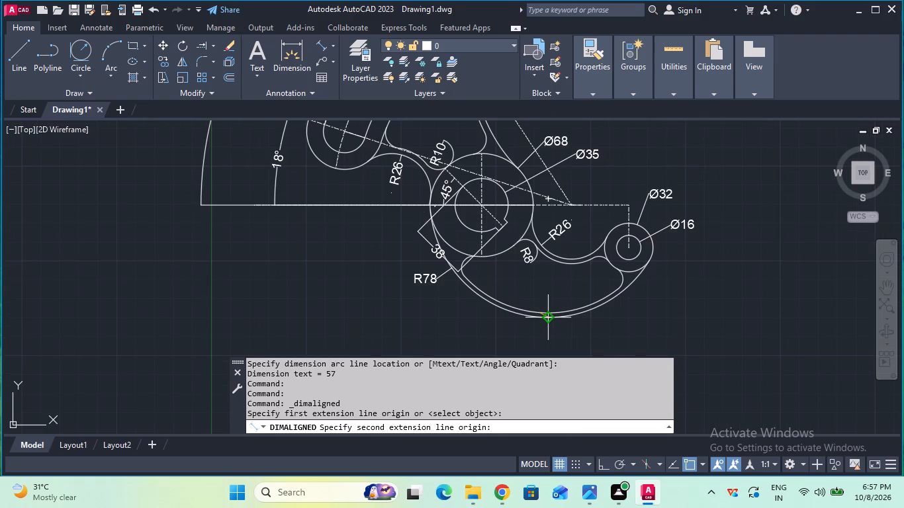
{"action": "left_click", "coordinate": [541, 319]}
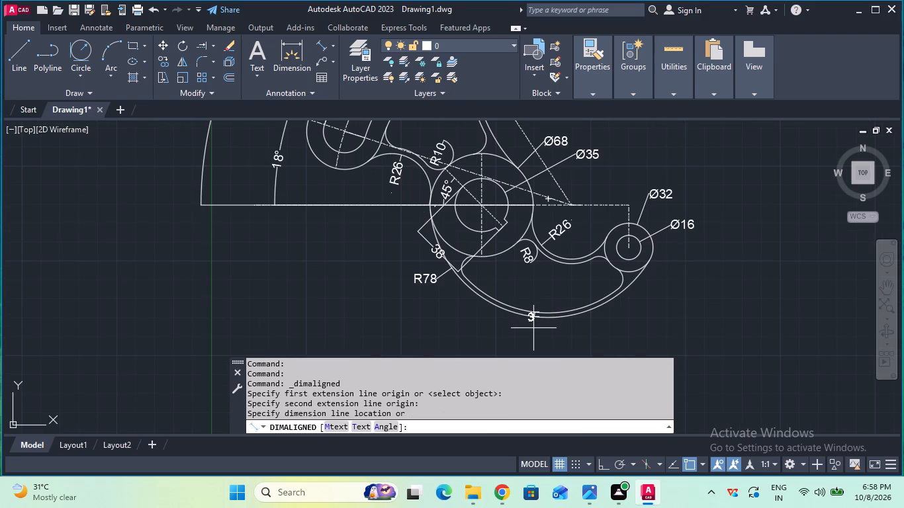
{"action": "left_click", "coordinate": [521, 328]}
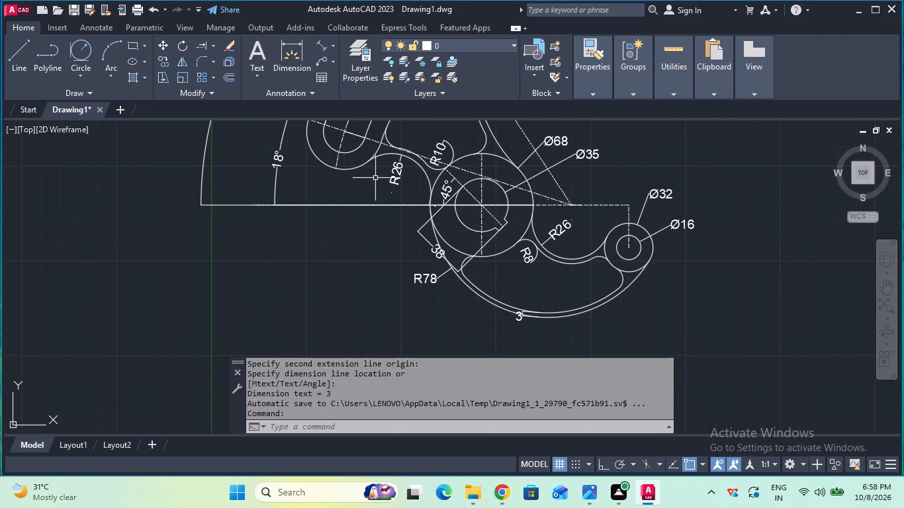
Add an aligned dimension for the wall between the upper pocket's edge and the R104 outer arc.
{"action": "left_click", "coordinate": [318, 44]}
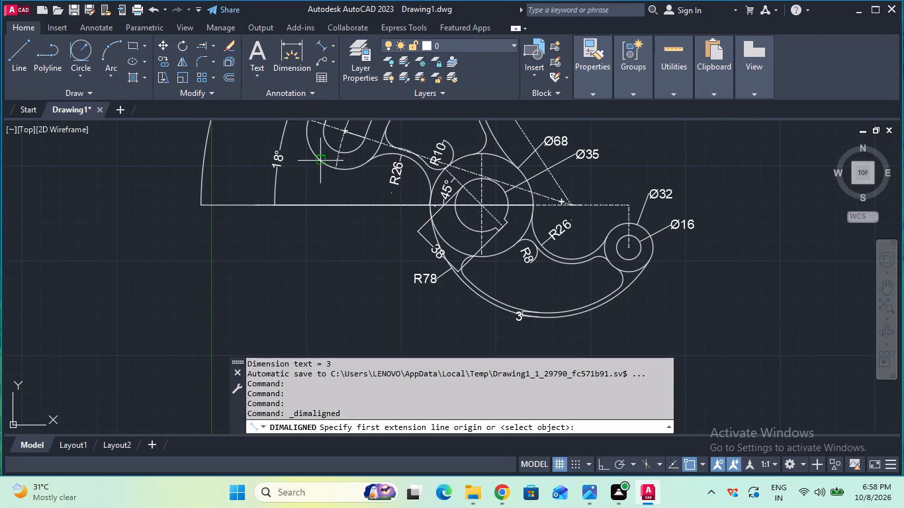
{"action": "middle_click_drag", "start_coordinate": [327, 168], "coordinate": [313, 312]}
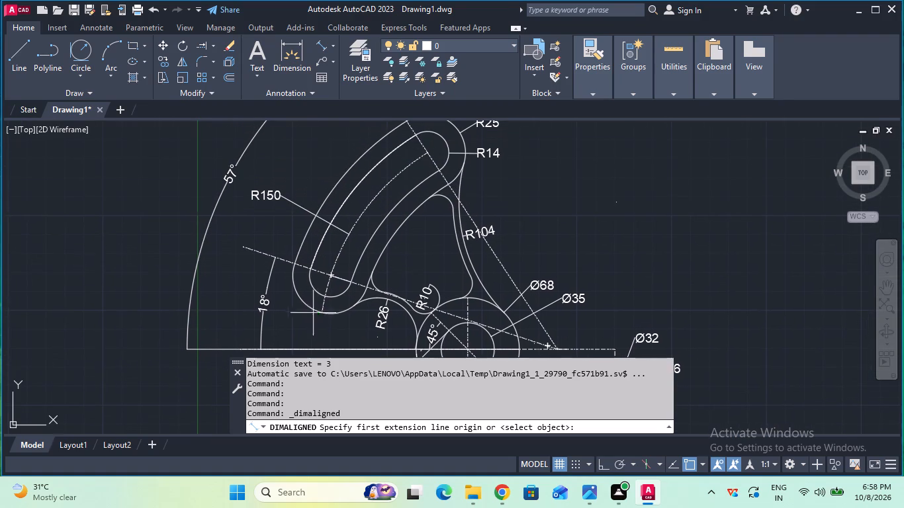
{"action": "left_click", "coordinate": [455, 245]}
{"action": "left_click", "coordinate": [465, 243]}
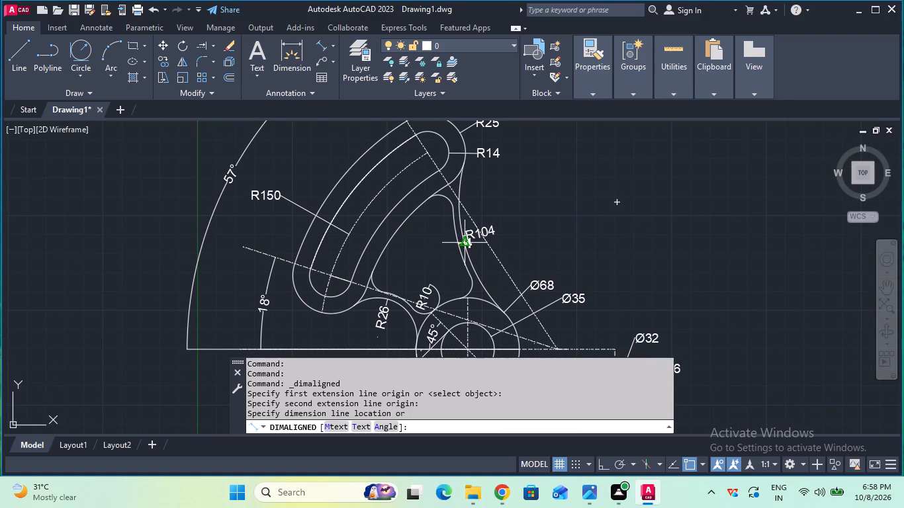
{"action": "left_click", "coordinate": [481, 254]}
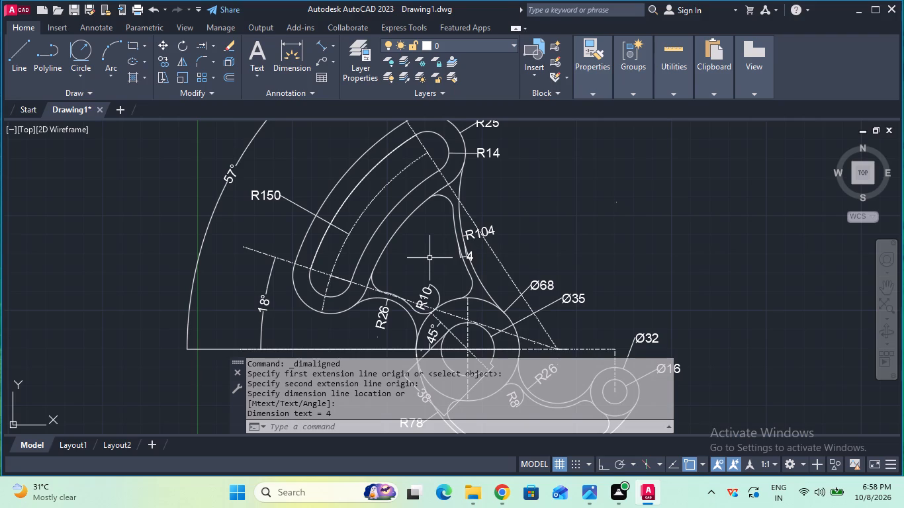
Turn off command logging with LOGFILEOFF.
{"action": "scroll", "coordinate": [427, 264], "scroll_direction": "down", "scroll_amount": 2}
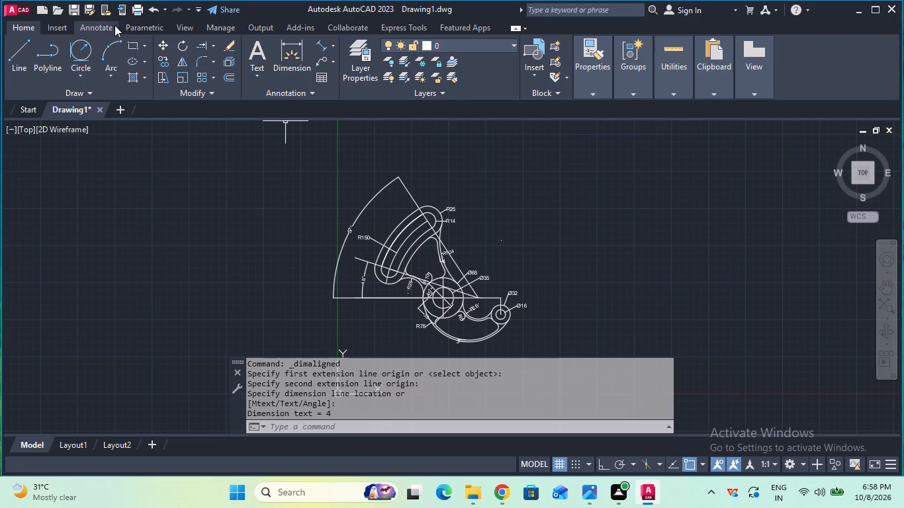
{"action": "left_click", "coordinate": [298, 427]}
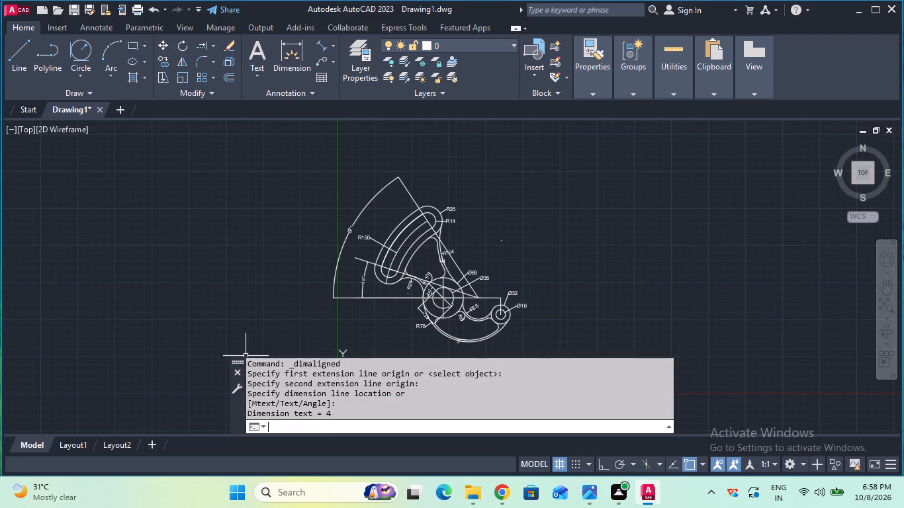
{"action": "type", "text": "log"}
{"action": "left_click", "coordinate": [324, 338]}
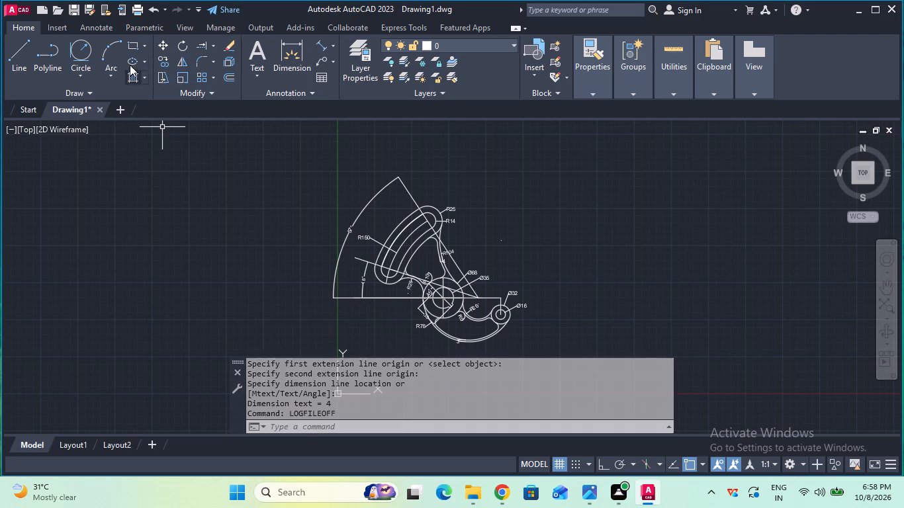
Save the drawing in the Documents folder as Curved Slotted Arm.
{"action": "left_click", "coordinate": [69, 8]}
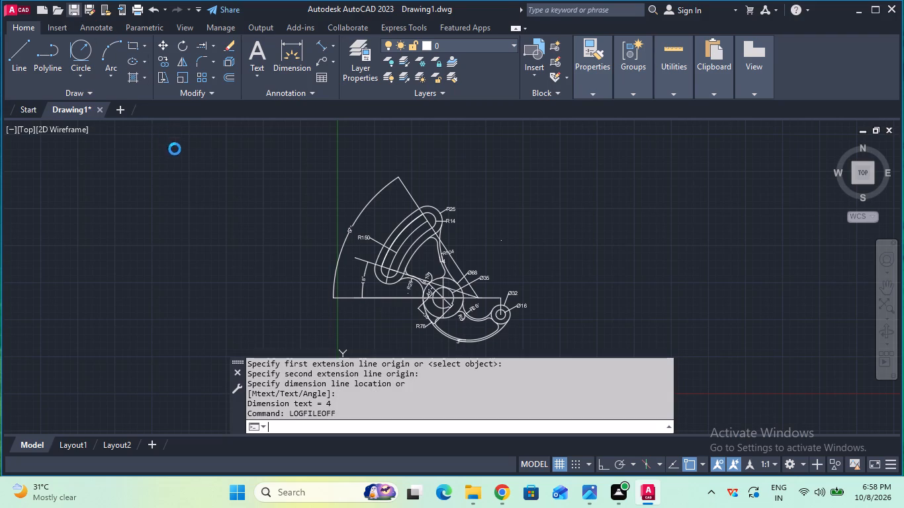
{"action": "key", "text": "BackSpace"}
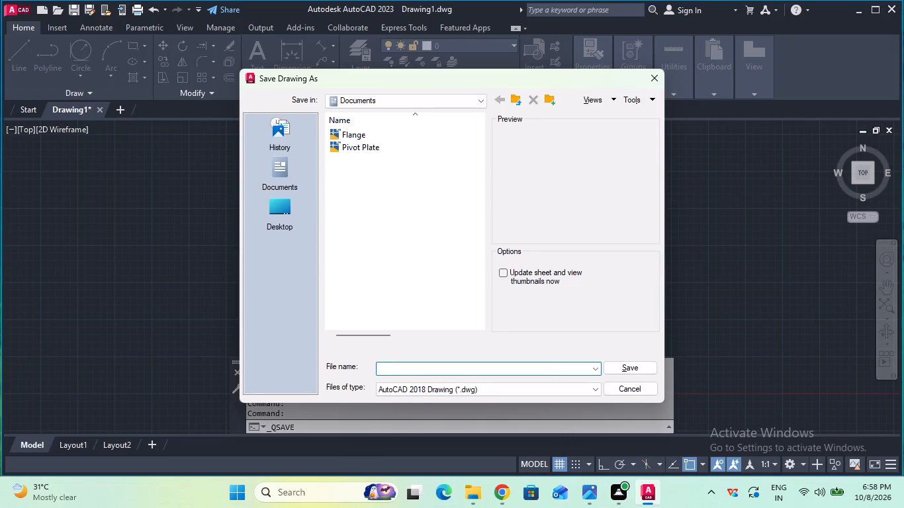
{"action": "key", "text": "c"}
{"action": "type", "text": "urved"}
{"action": "key", "text": "space"}
{"action": "key", "text": "s"}
{"action": "type", "text": ";l"}
{"action": "key", "text": "BackSpace"}
{"action": "key", "text": "BackSpace"}
{"action": "type", "text": "lotted"}
{"action": "key", "text": "space"}
{"action": "key", "text": "a"}
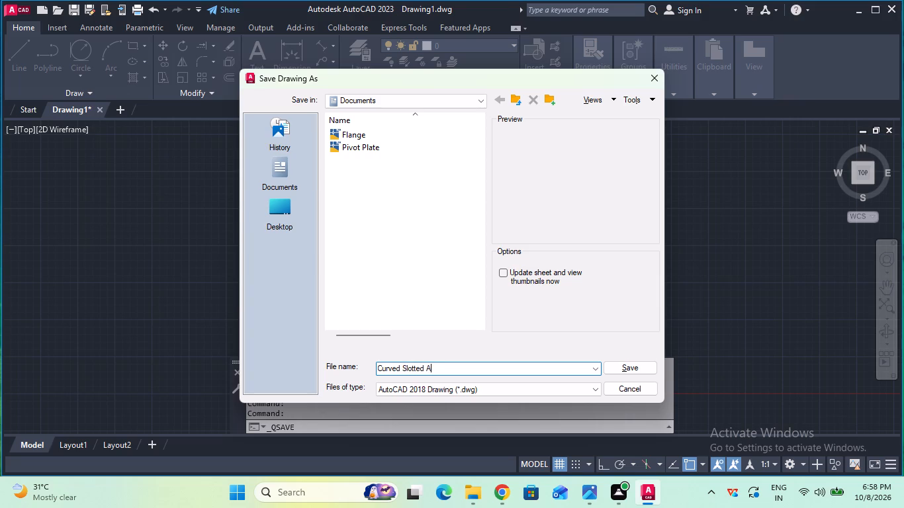
{"action": "type", "text": "rm"}
{"action": "left_click", "coordinate": [614, 366]}
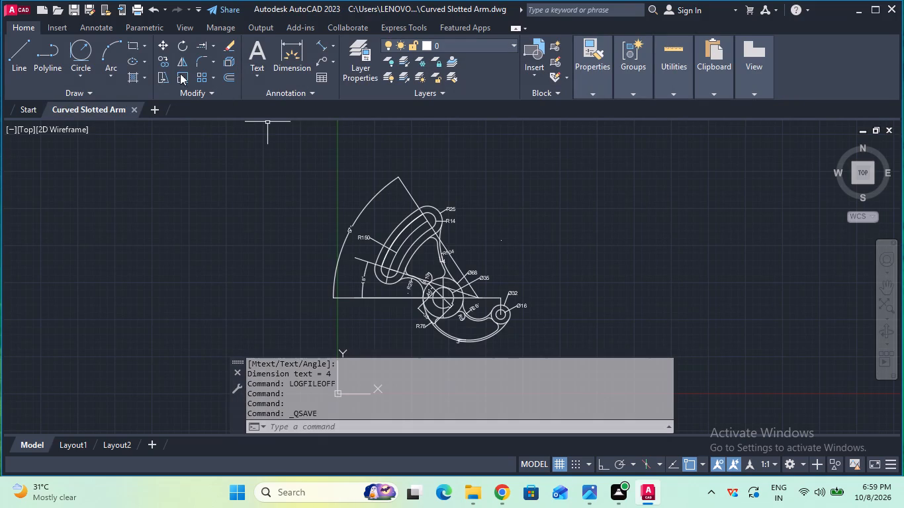
Set up a model plot on ISO A4 (297.00 x 210.00 MM) paper with the plot centred, and try to plot it.
{"action": "left_click", "coordinate": [134, 10]}
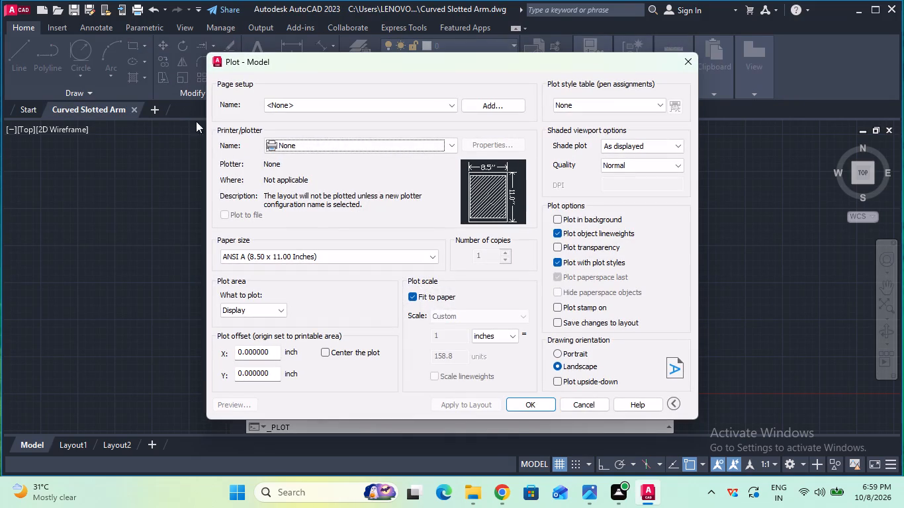
{"action": "left_click", "coordinate": [353, 254]}
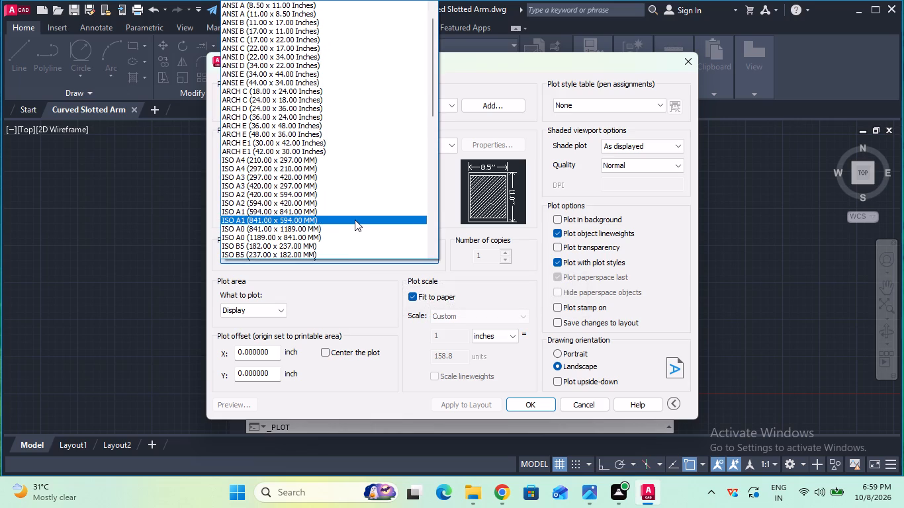
{"action": "left_click", "coordinate": [333, 165]}
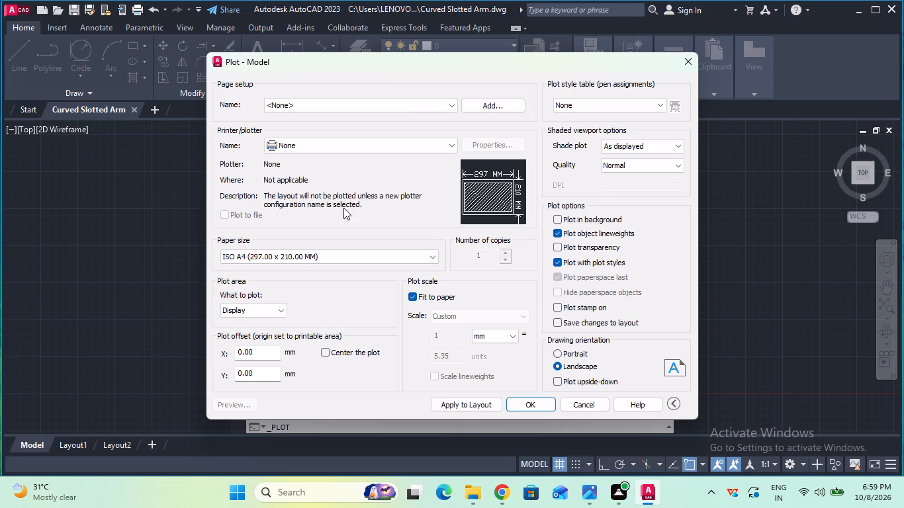
{"action": "left_click", "coordinate": [328, 351]}
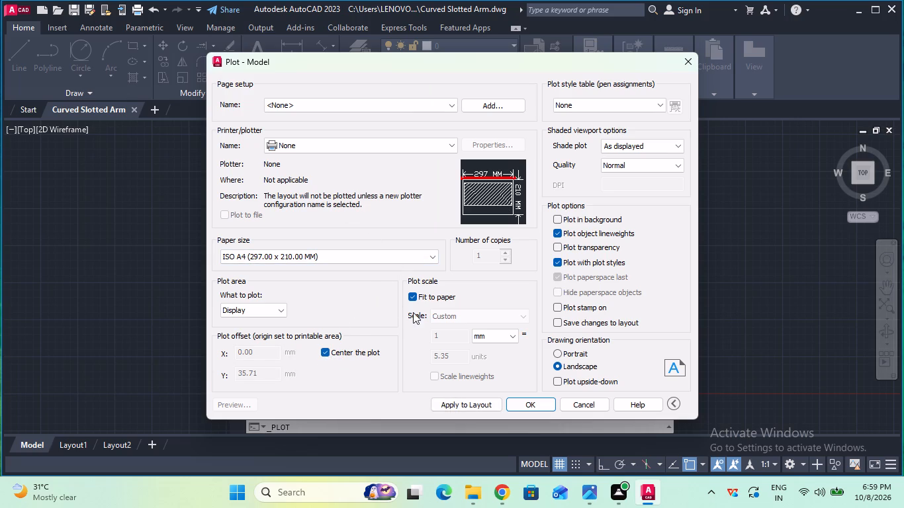
{"action": "left_click", "coordinate": [512, 398]}
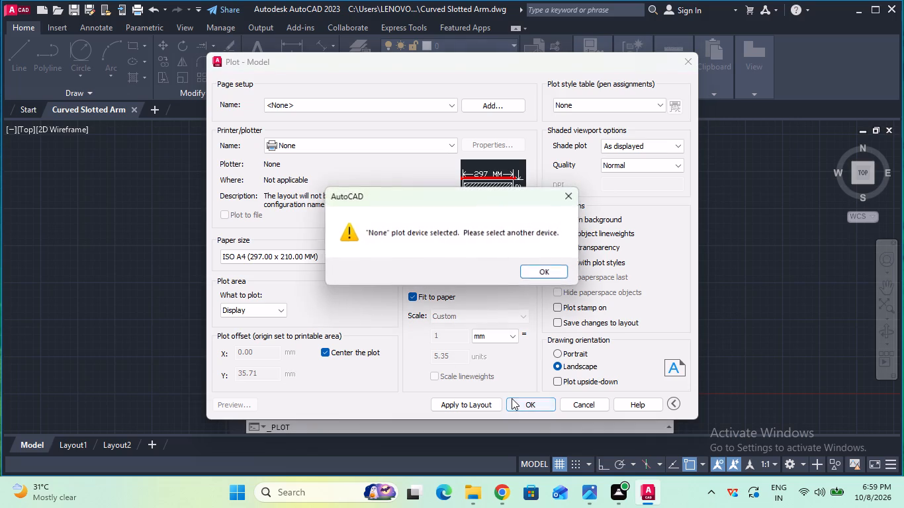
{"action": "left_click", "coordinate": [571, 202]}
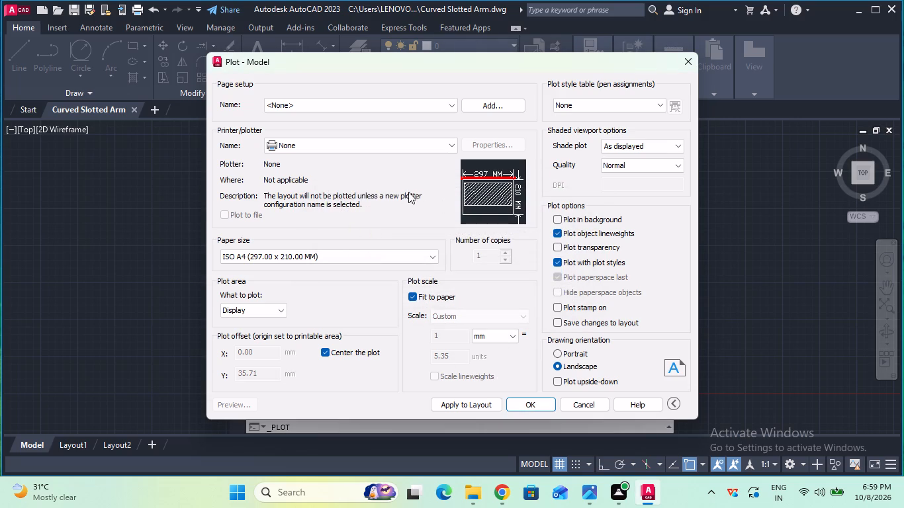
Set the plot area to a window enclosing the whole part and all its dimensions.
{"action": "left_click", "coordinate": [275, 304]}
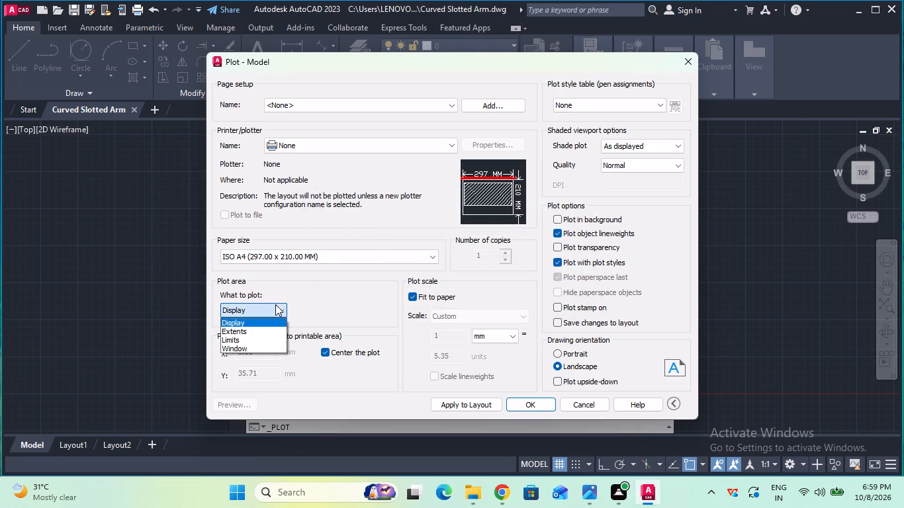
{"action": "left_click", "coordinate": [273, 345]}
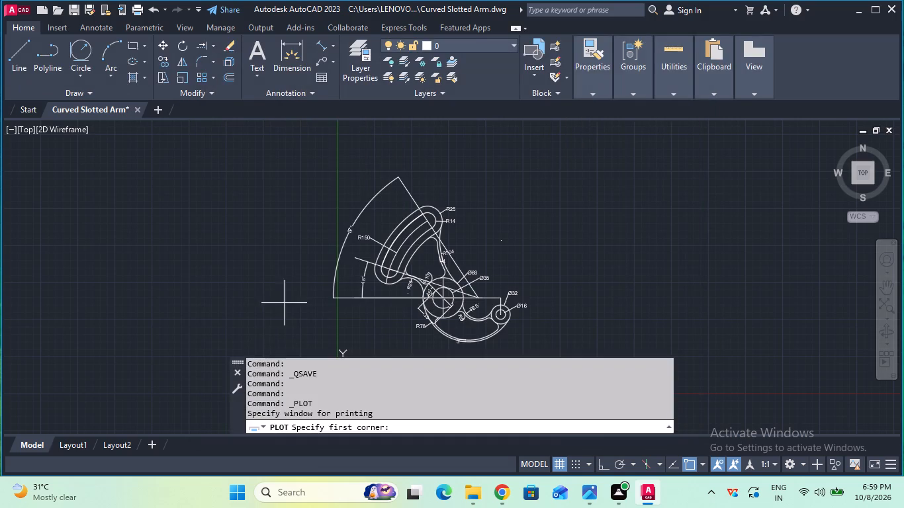
{"action": "left_click", "coordinate": [280, 153]}
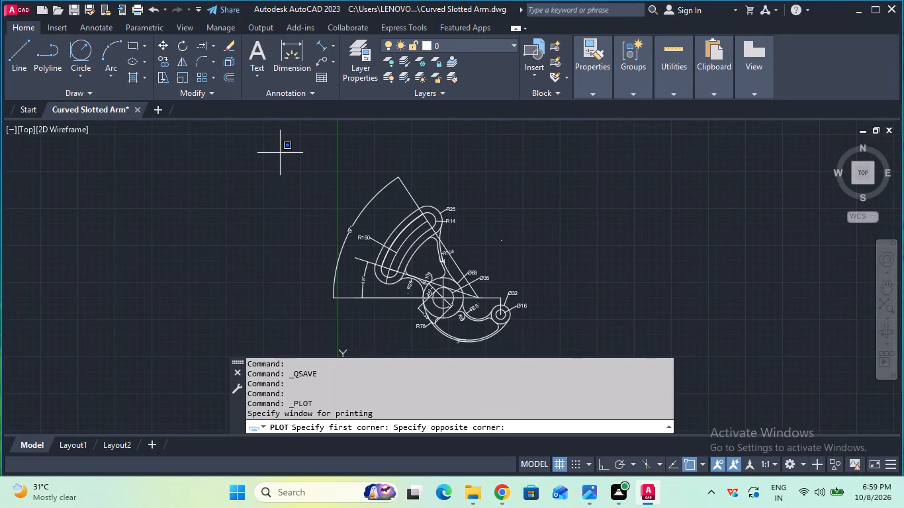
{"action": "left_click", "coordinate": [581, 355]}
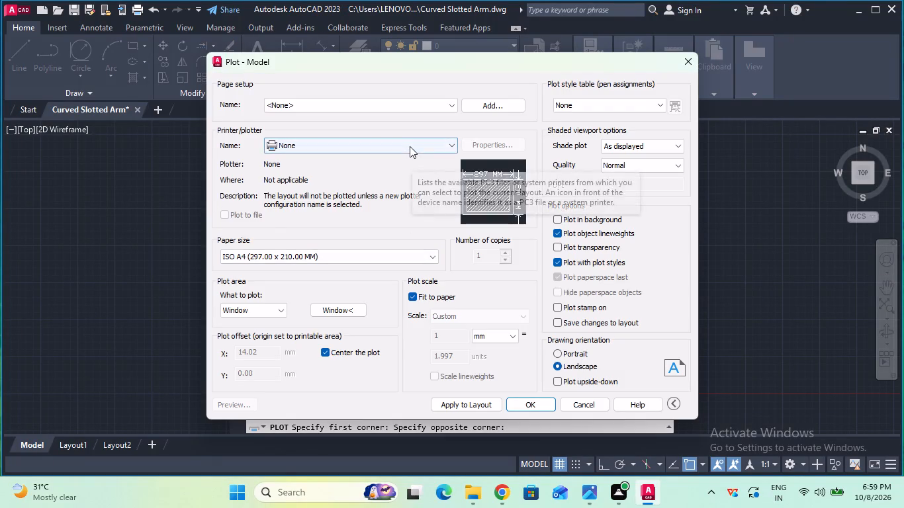
Plot with DWG To PDF.pc3 and save the output in Documents as Curved Slotted Arm-Model.pdf.
{"action": "left_click", "coordinate": [410, 146]}
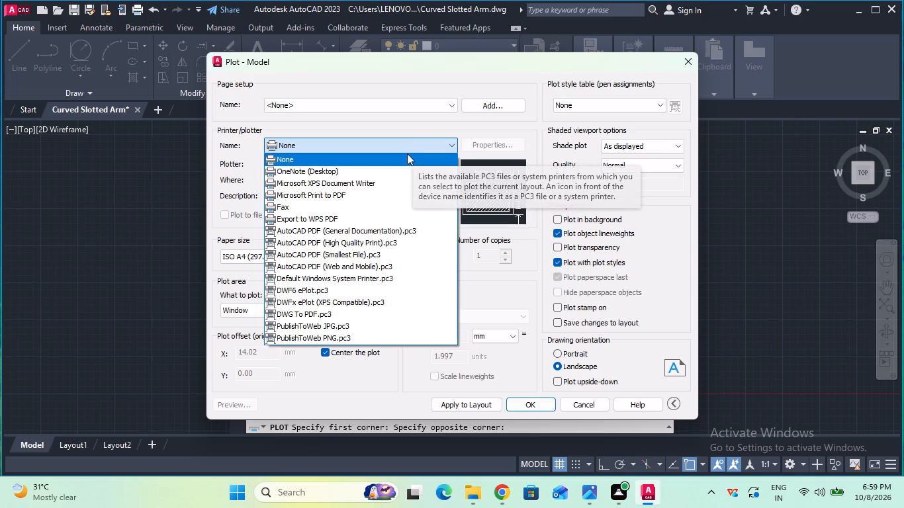
{"action": "left_click", "coordinate": [359, 312]}
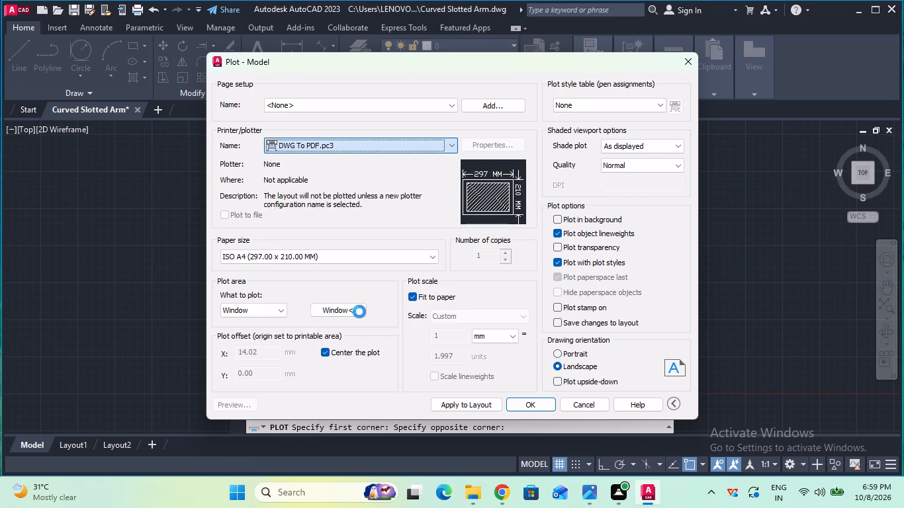
{"action": "left_click", "coordinate": [519, 400]}
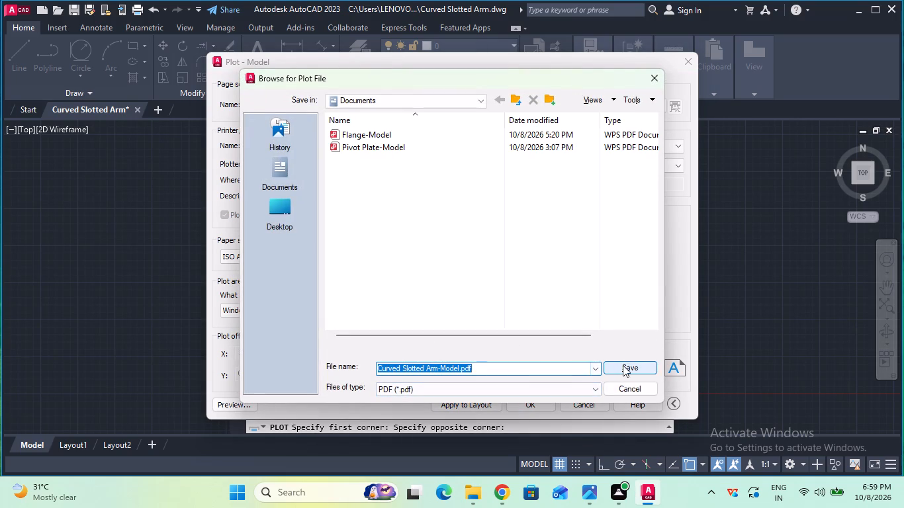
{"action": "left_click", "coordinate": [623, 365]}
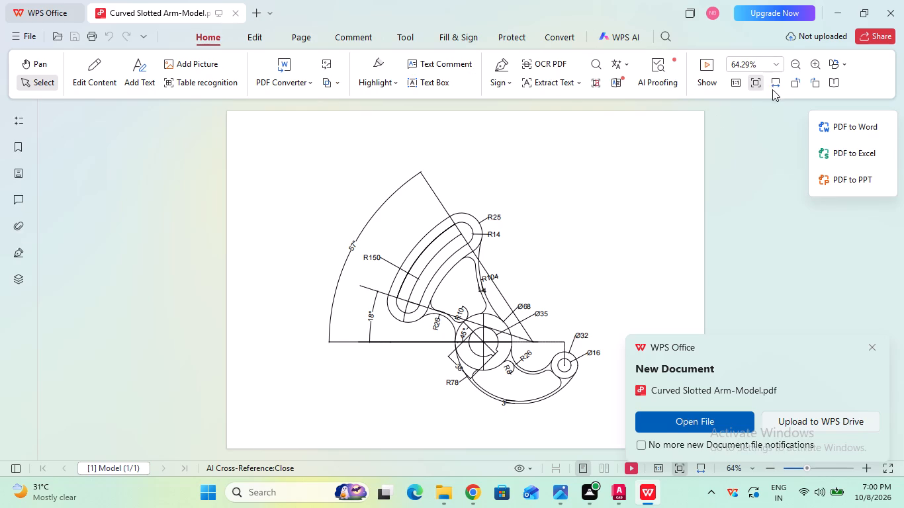
Close the plotted PDF in WPS Office and exit AutoCAD, saving the changes to Curved Slotted Arm.dwg.
{"action": "left_click", "coordinate": [886, 11]}
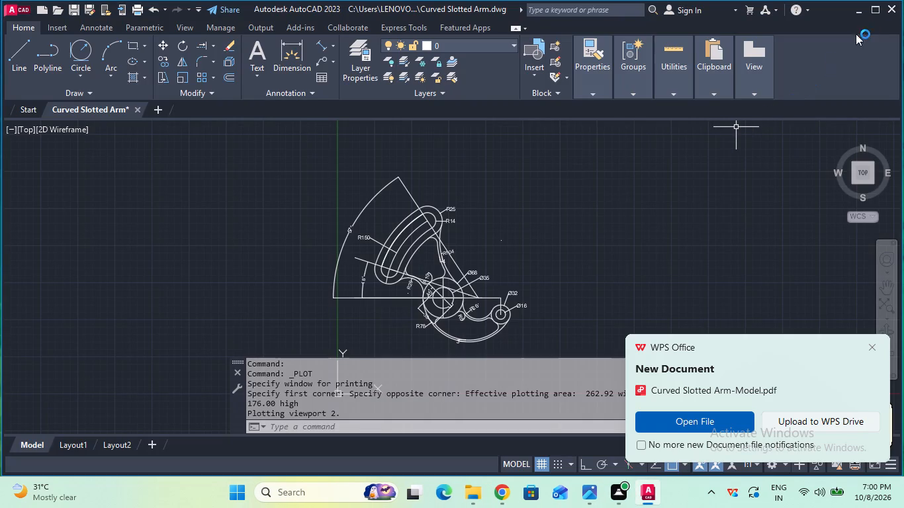
{"action": "left_click", "coordinate": [890, 11]}
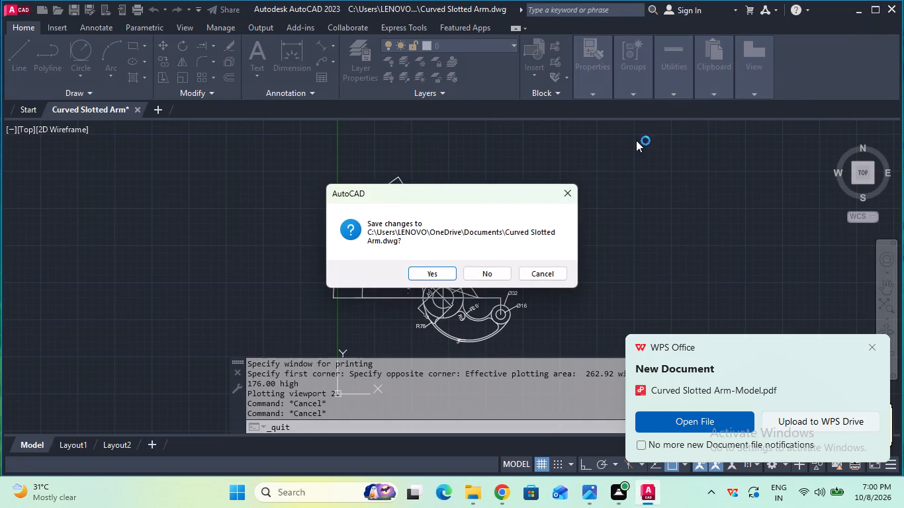
{"action": "left_click", "coordinate": [428, 269]}
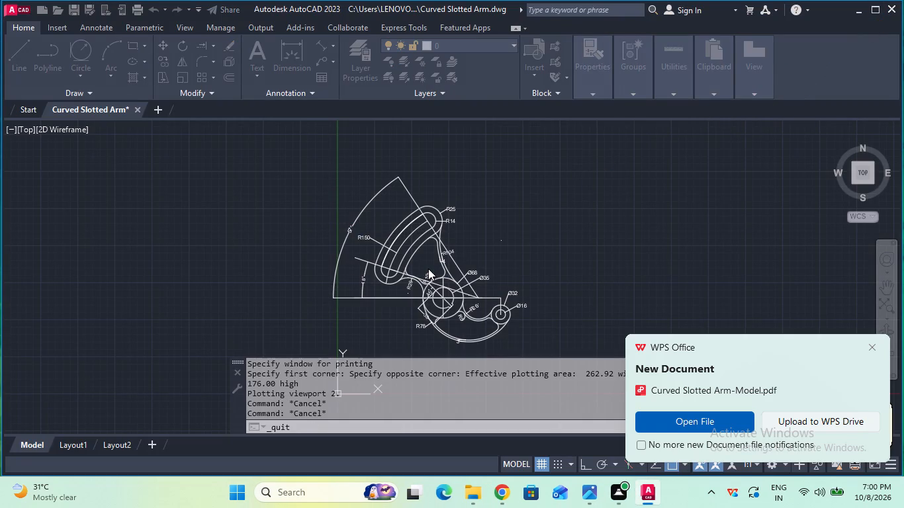